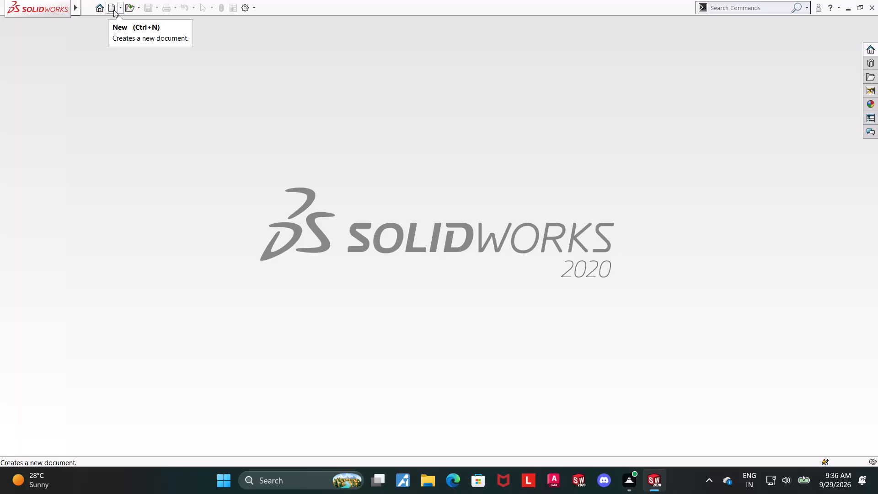
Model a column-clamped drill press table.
Create a new part document.
{"action": "left_click", "coordinate": [113, 10]}
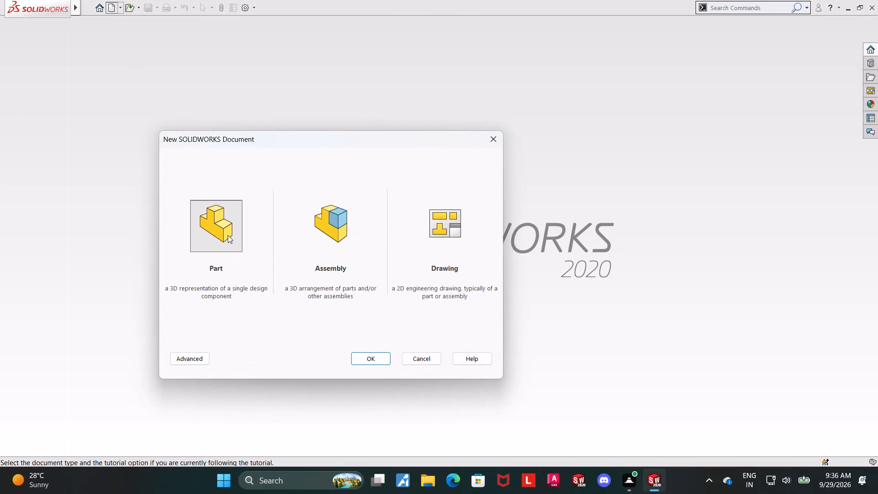
{"action": "double_click", "coordinate": [228, 235]}
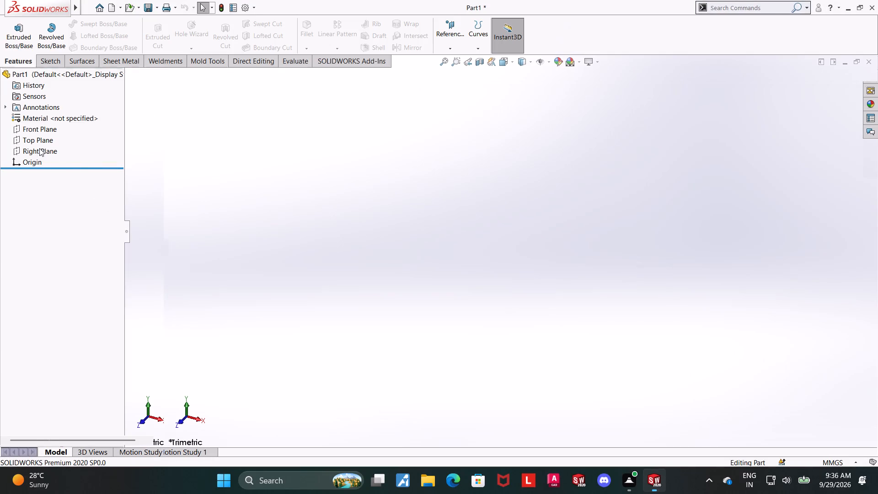
Start a sketch on the Top Plane and draw a circle centred on the origin.
{"action": "left_click", "coordinate": [61, 175]}
{"action": "left_click", "coordinate": [65, 162]}
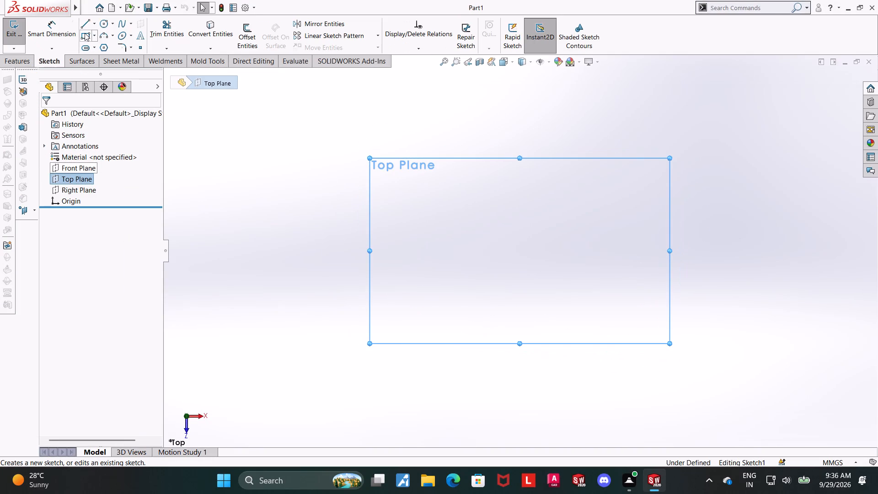
{"action": "left_click", "coordinate": [103, 23]}
{"action": "left_click", "coordinate": [517, 250]}
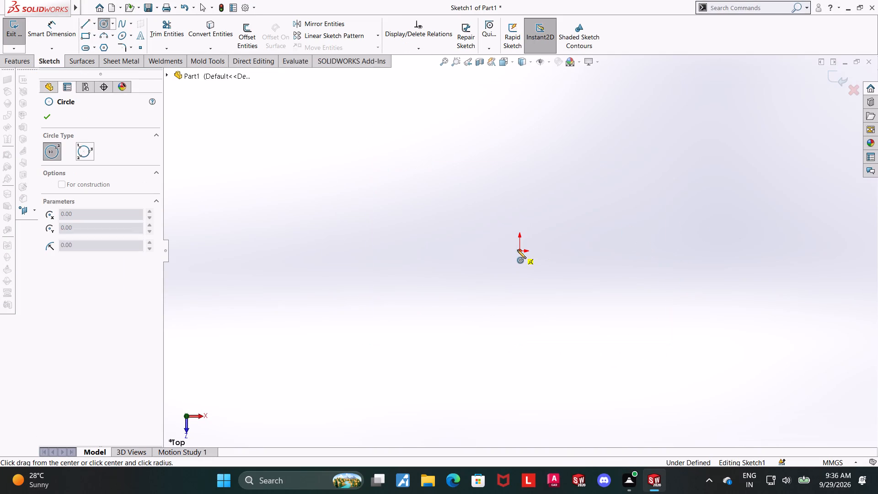
{"action": "left_click", "coordinate": [547, 222]}
{"action": "key", "text": "Escape"}
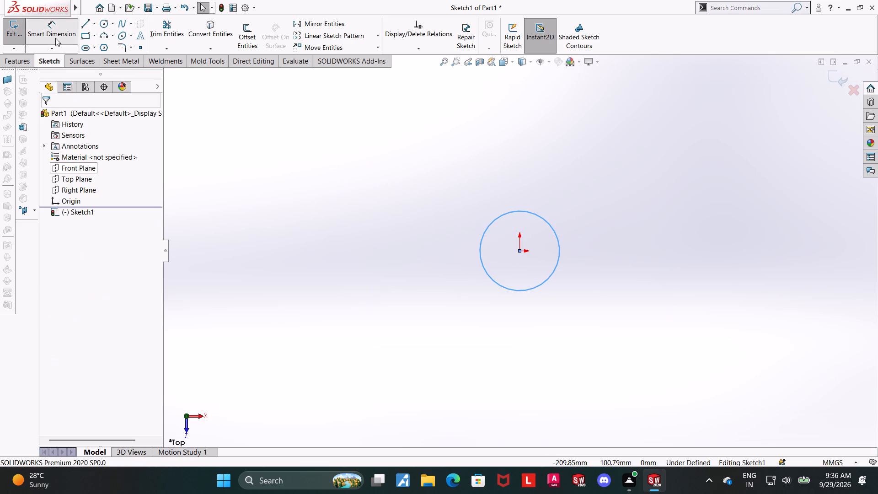
Dimension the circle's diameter as 112 mm and exit the sketch.
{"action": "left_click", "coordinate": [55, 38]}
{"action": "left_click", "coordinate": [528, 215]}
{"action": "left_click", "coordinate": [532, 191]}
{"action": "type", "text": "112"}
{"action": "key", "text": "Return"}
{"action": "key", "text": "Escape"}
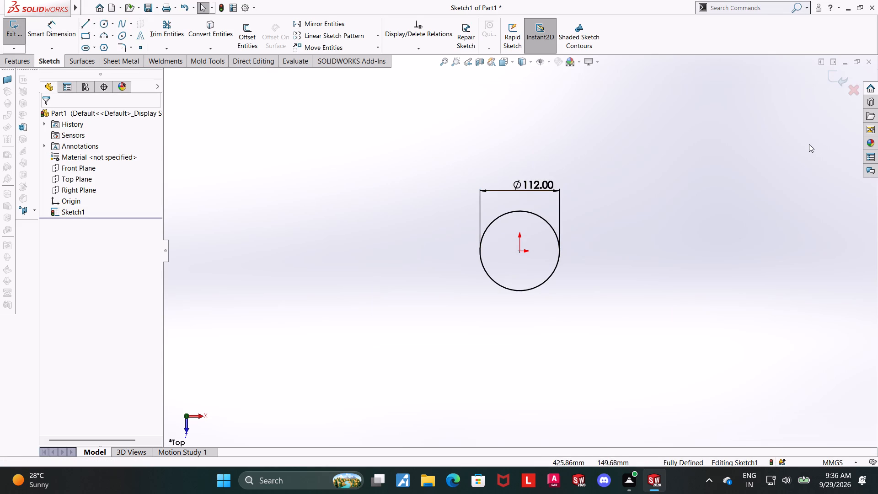
{"action": "left_click", "coordinate": [828, 78]}
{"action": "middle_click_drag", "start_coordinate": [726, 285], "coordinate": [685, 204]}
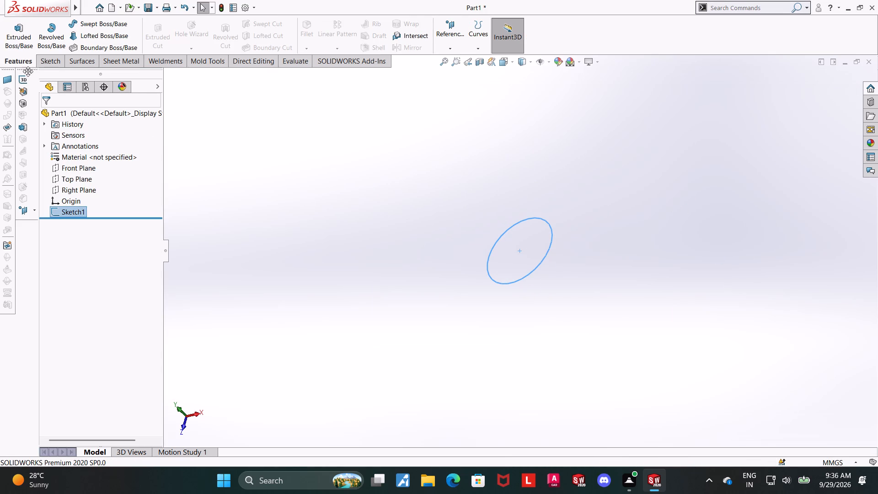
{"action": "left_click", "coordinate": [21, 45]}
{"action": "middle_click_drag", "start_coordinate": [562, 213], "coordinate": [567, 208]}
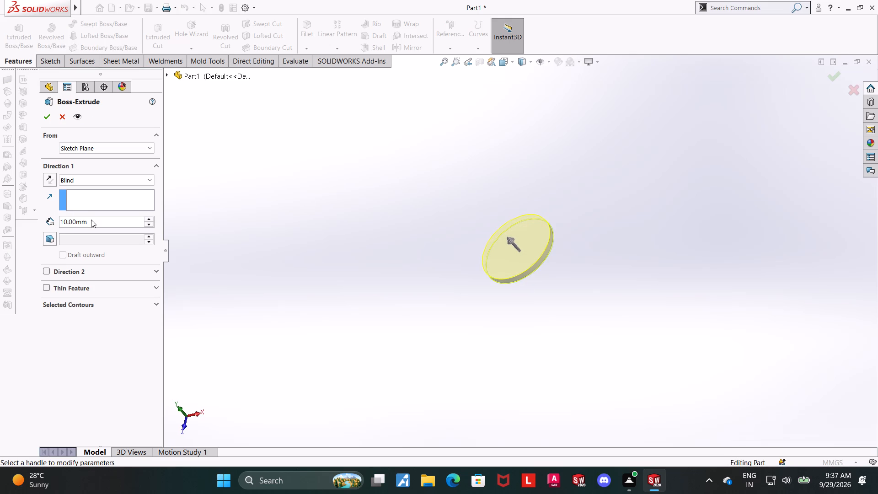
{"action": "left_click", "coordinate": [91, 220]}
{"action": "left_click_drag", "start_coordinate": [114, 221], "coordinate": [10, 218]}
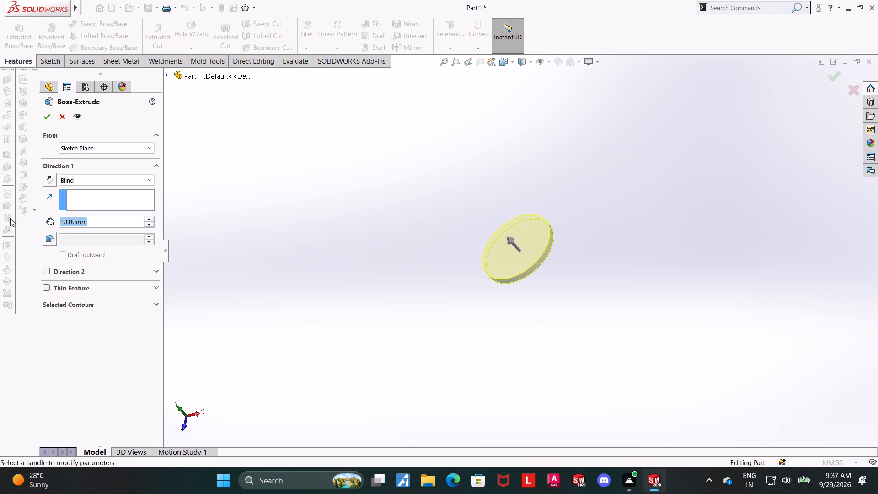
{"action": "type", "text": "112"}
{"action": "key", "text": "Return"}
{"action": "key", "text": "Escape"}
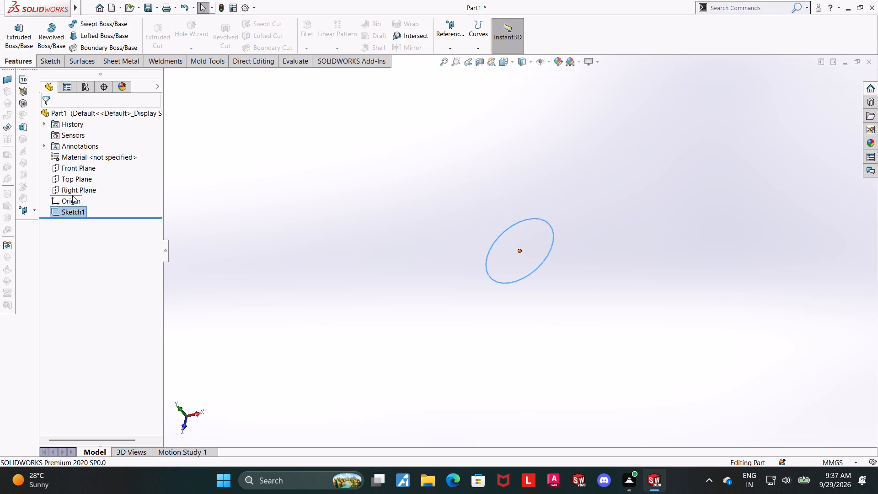
Extrude the circle sketch 112 mm as a blind boss to form a cylinder.
{"action": "left_click", "coordinate": [30, 26]}
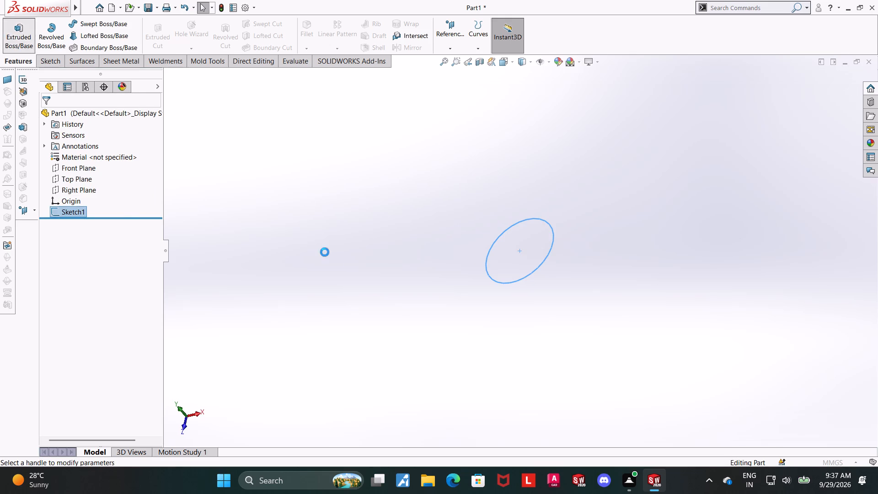
{"action": "type", "text": "112"}
{"action": "key", "text": "Return"}
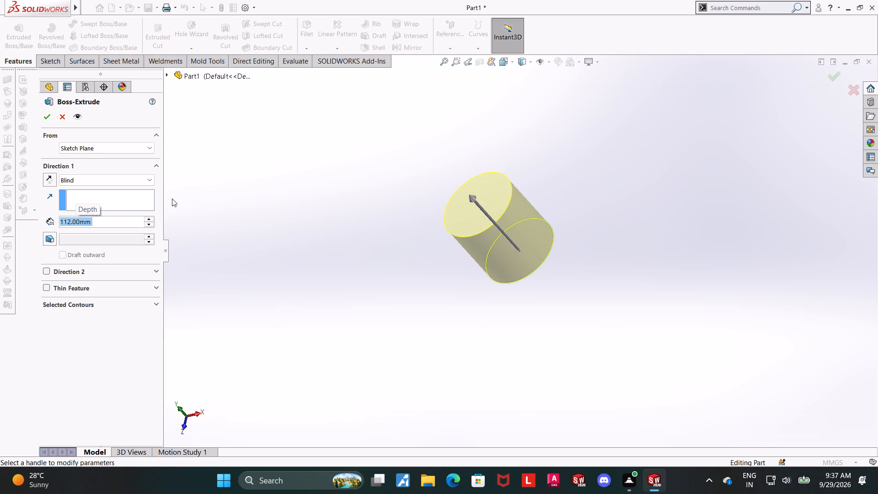
{"action": "left_click", "coordinate": [50, 116]}
Start a new sketch on the cylinder's upper end face, viewed normal to the face.
{"action": "left_click", "coordinate": [452, 232]}
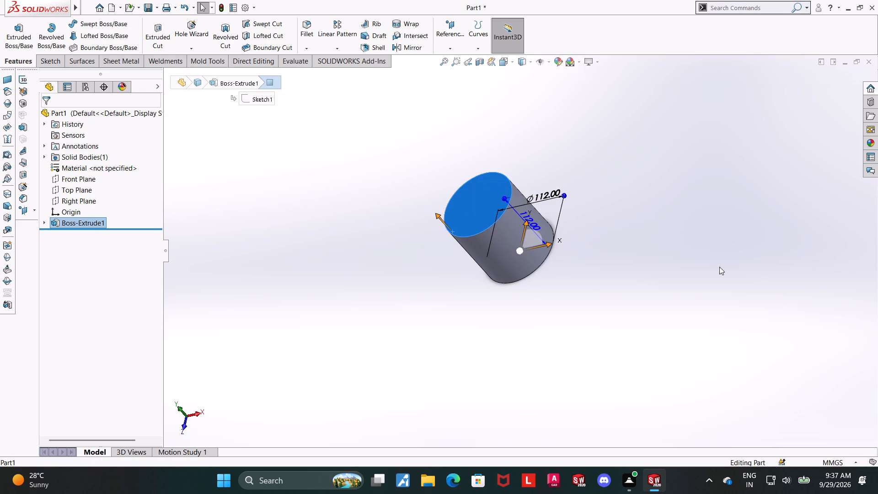
{"action": "left_click", "coordinate": [526, 311]}
{"action": "left_click", "coordinate": [480, 209]}
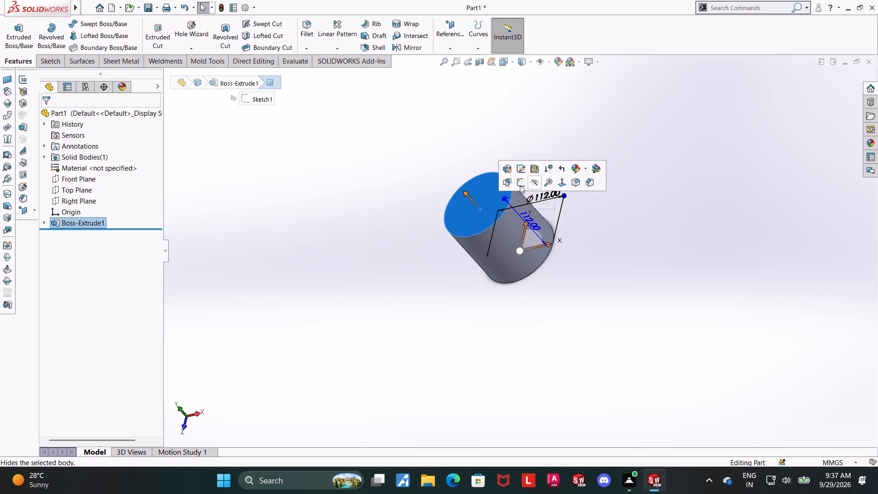
{"action": "left_click", "coordinate": [520, 185]}
{"action": "left_click", "coordinate": [76, 238]}
{"action": "left_click", "coordinate": [96, 224]}
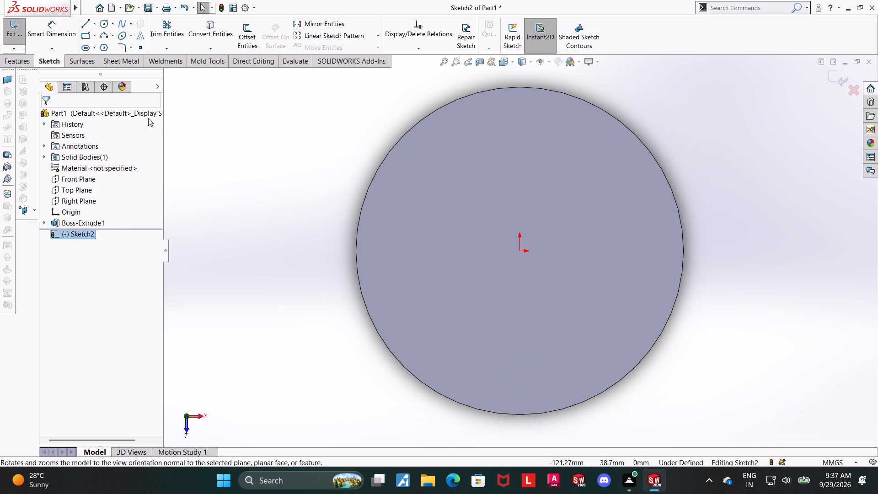
Sketch a centre rectangle about 79 mm wide and 112 mm high, outside the cylinder on its +X side.
{"action": "left_click", "coordinate": [92, 35]}
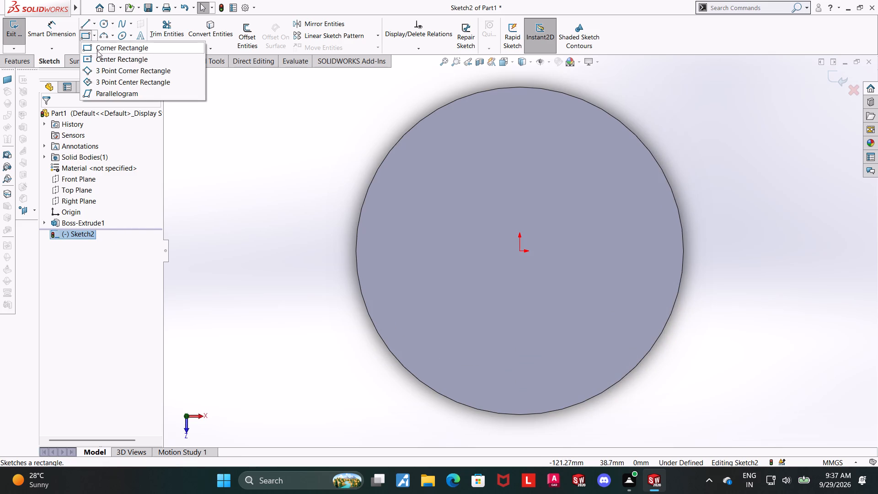
{"action": "left_click", "coordinate": [98, 50]}
{"action": "scroll", "coordinate": [287, 158], "scroll_direction": "up", "scroll_amount": 6}
{"action": "scroll", "coordinate": [671, 272], "scroll_direction": "down", "scroll_amount": 3}
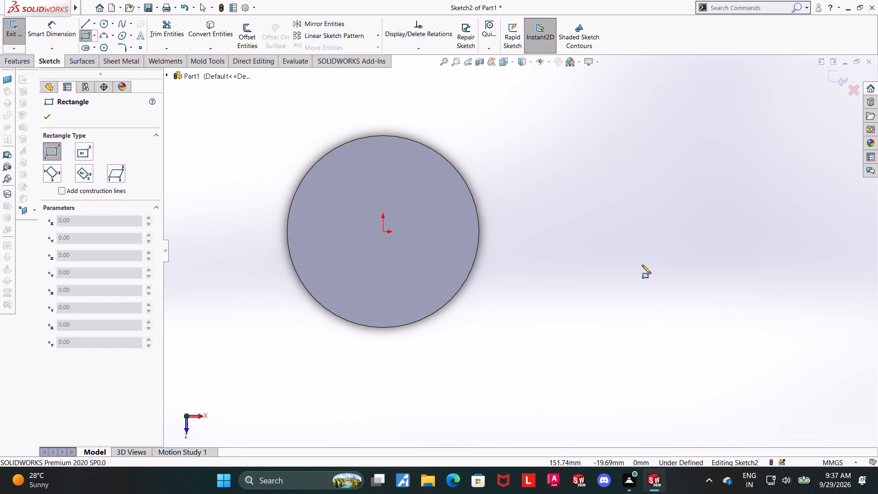
{"action": "scroll", "coordinate": [642, 265], "scroll_direction": "up", "scroll_amount": 1}
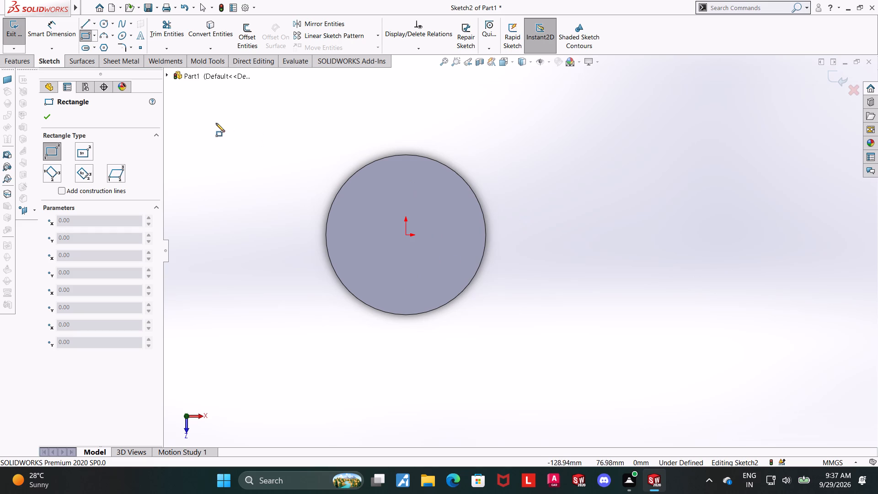
{"action": "left_click", "coordinate": [96, 35]}
{"action": "left_click", "coordinate": [125, 61]}
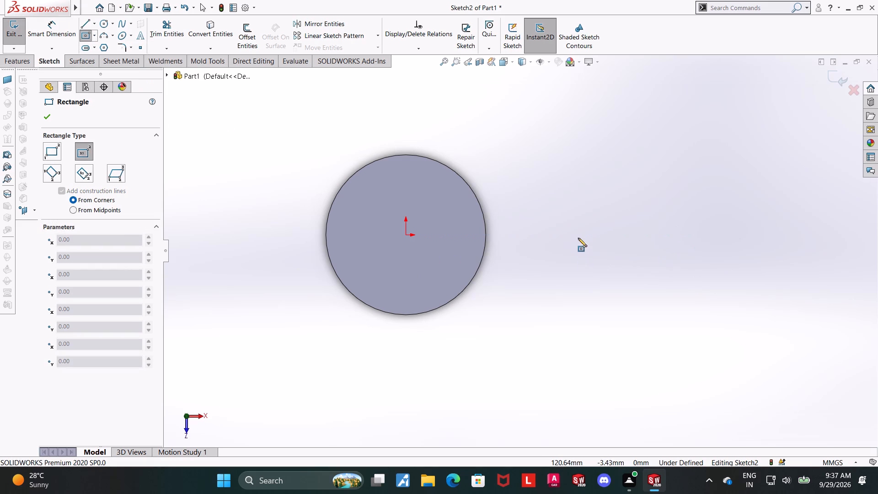
{"action": "left_click", "coordinate": [589, 236]}
{"action": "left_click", "coordinate": [645, 155]}
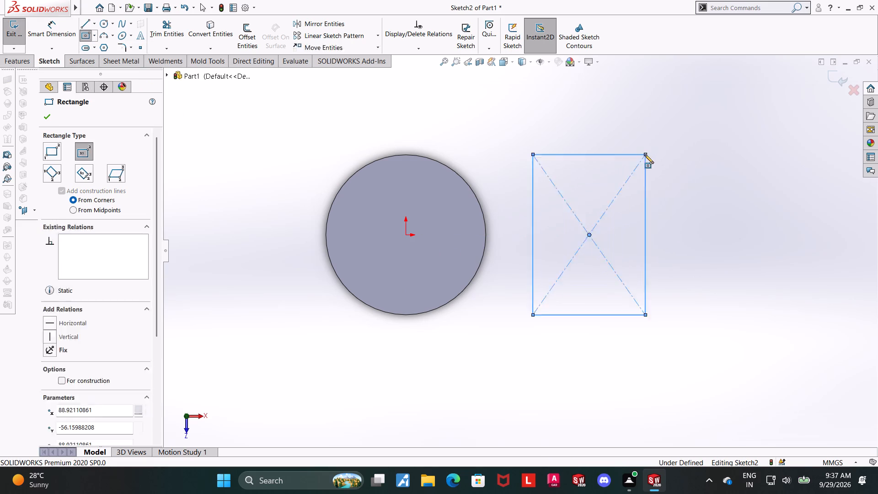
{"action": "key", "text": "Escape"}
Dimension the vertical side of the rectangle as 338 mm.
{"action": "left_click", "coordinate": [38, 36]}
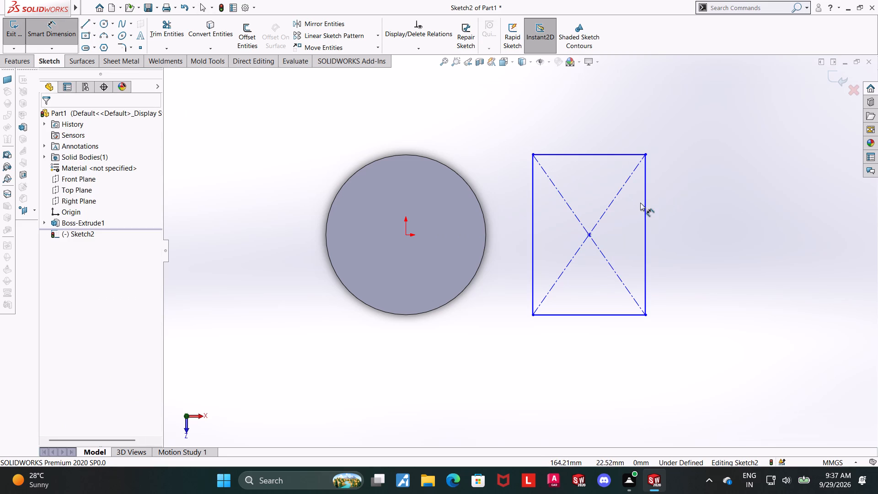
{"action": "left_click", "coordinate": [648, 212]}
{"action": "left_click", "coordinate": [698, 211]}
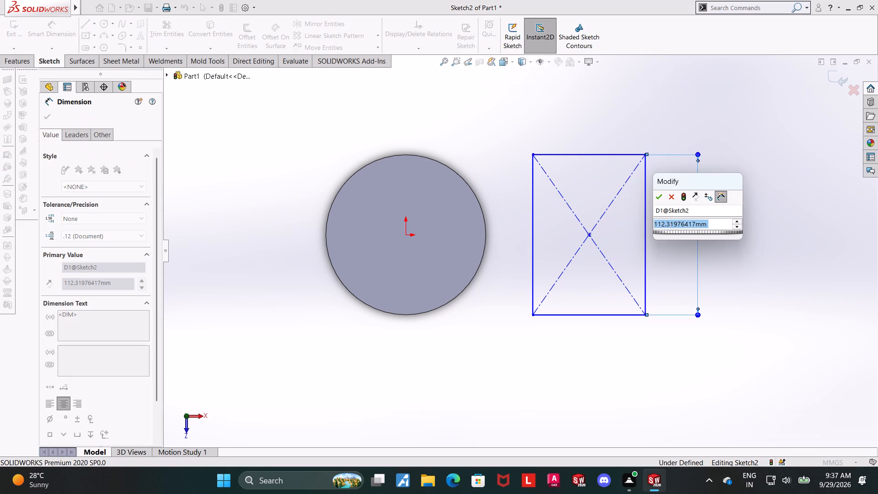
{"action": "type", "text": "33"}
{"action": "key", "text": "8"}
{"action": "key", "text": "Return"}
{"action": "key", "text": "Escape"}
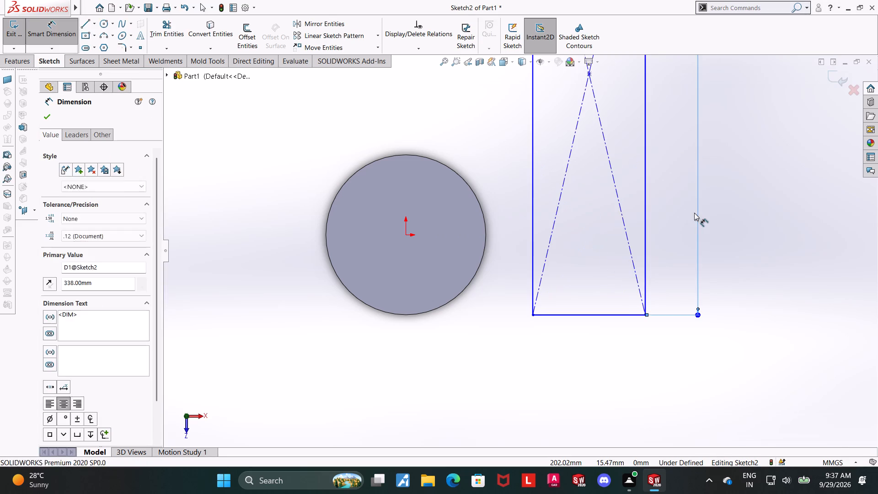
Dimension the horizontal side of the rectangle as 278 mm.
{"action": "left_click", "coordinate": [72, 34]}
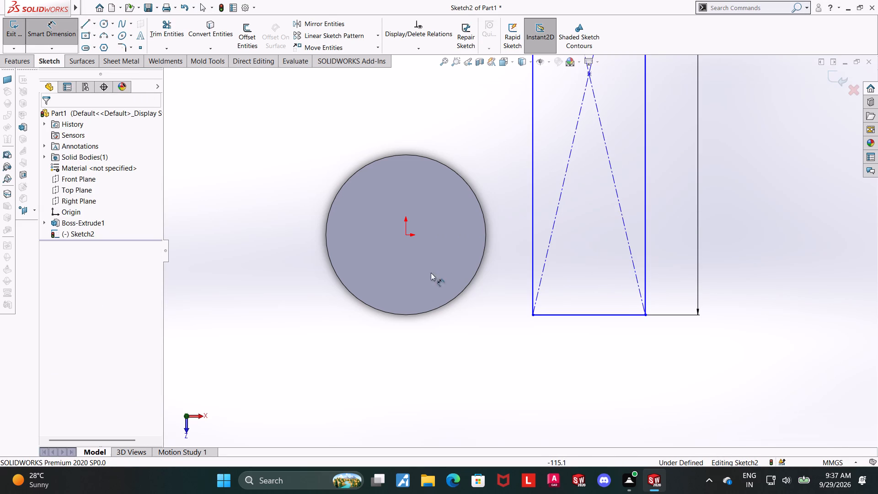
{"action": "left_click", "coordinate": [588, 316]}
{"action": "left_click", "coordinate": [587, 333]}
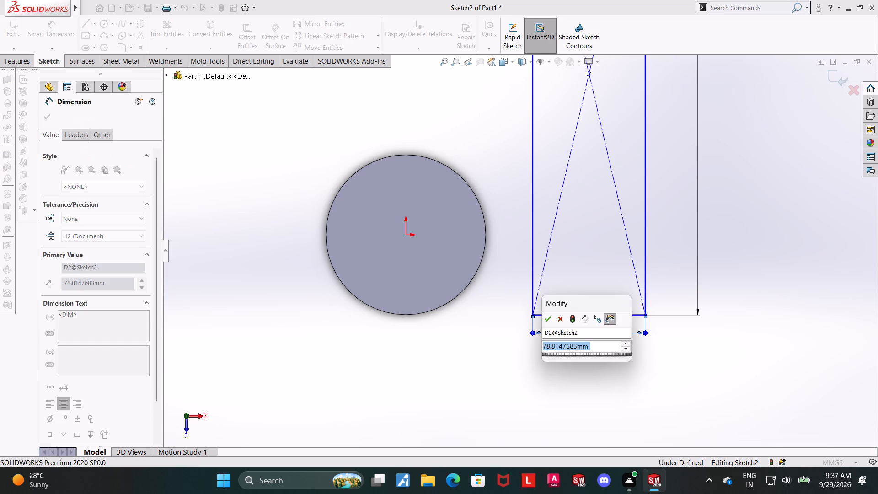
{"action": "type", "text": "278"}
{"action": "key", "text": "Return"}
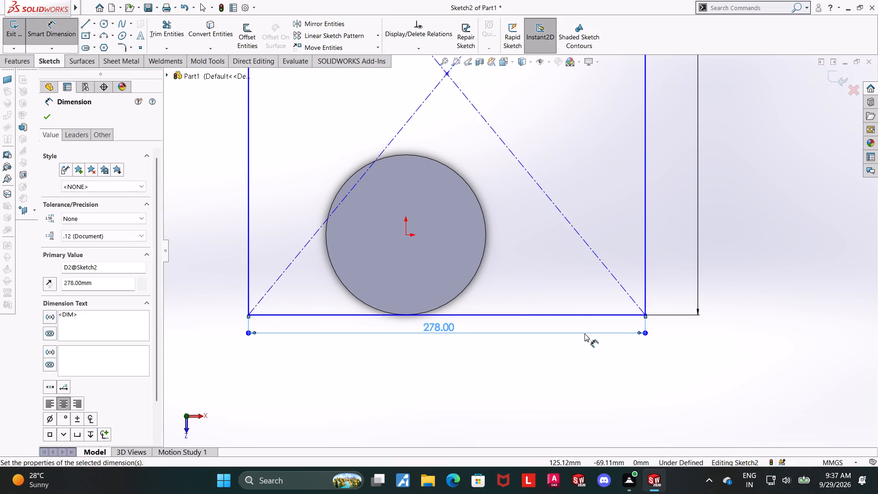
{"action": "key", "text": "Escape"}
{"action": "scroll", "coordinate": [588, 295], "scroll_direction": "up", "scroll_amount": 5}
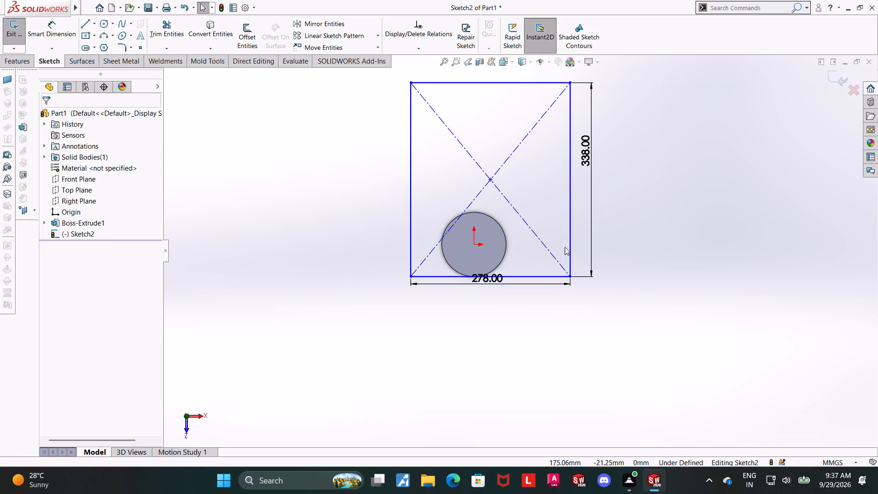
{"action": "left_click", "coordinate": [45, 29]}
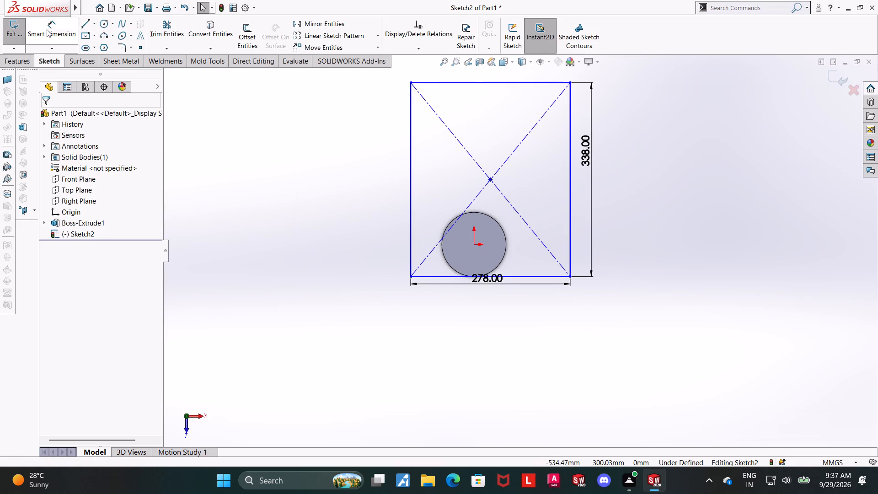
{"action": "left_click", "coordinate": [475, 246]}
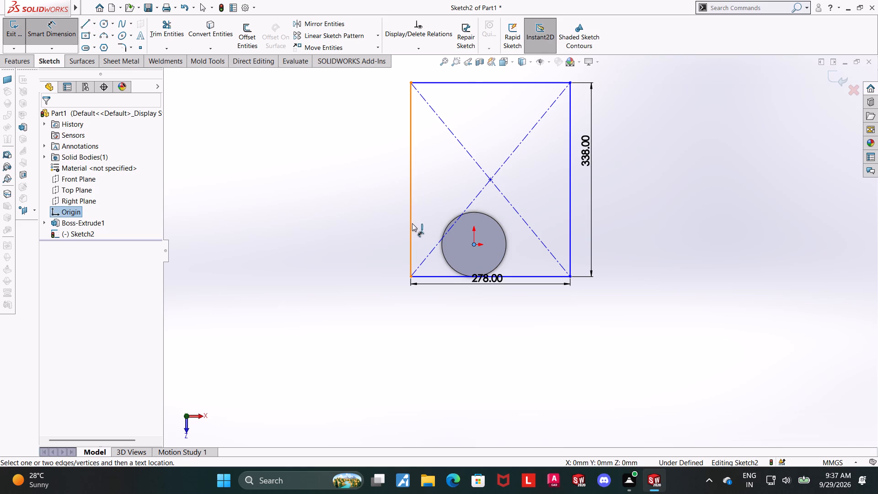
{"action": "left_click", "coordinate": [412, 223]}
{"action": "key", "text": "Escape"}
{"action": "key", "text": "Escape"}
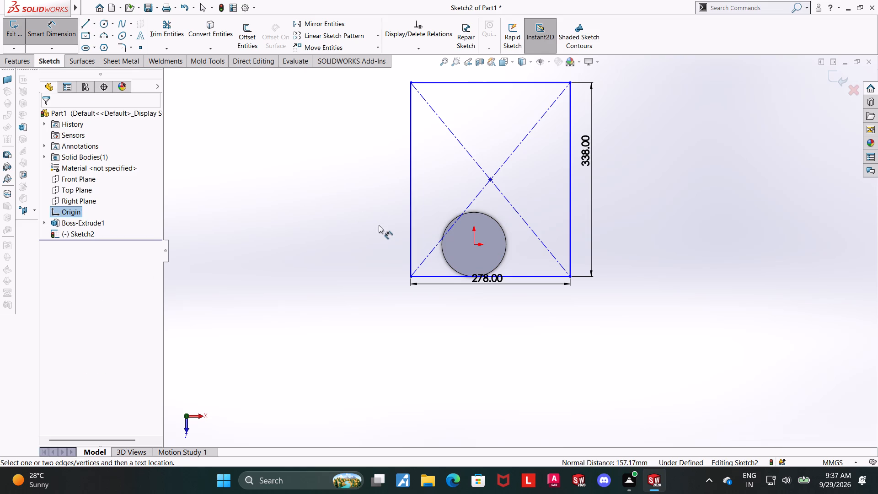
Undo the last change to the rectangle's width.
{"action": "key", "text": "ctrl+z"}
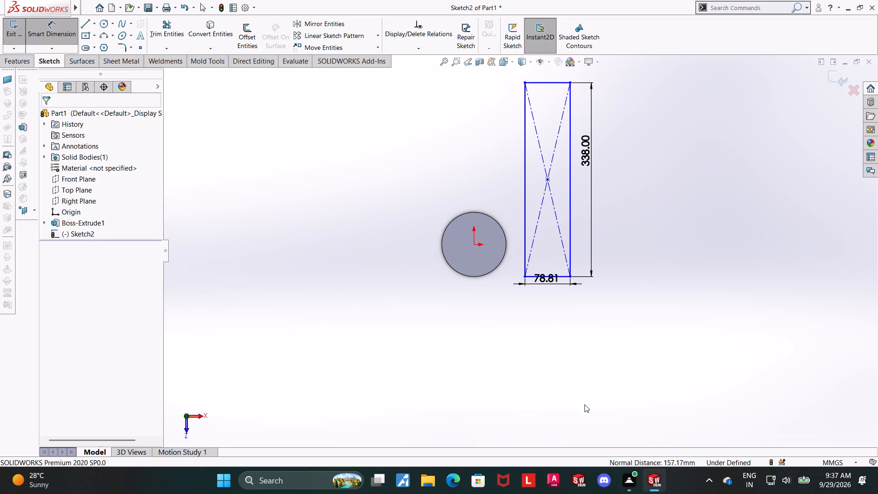
Move the rectangle farther away from the cylinder in the +X direction.
{"action": "left_click_drag", "start_coordinate": [547, 179], "coordinate": [642, 216]}
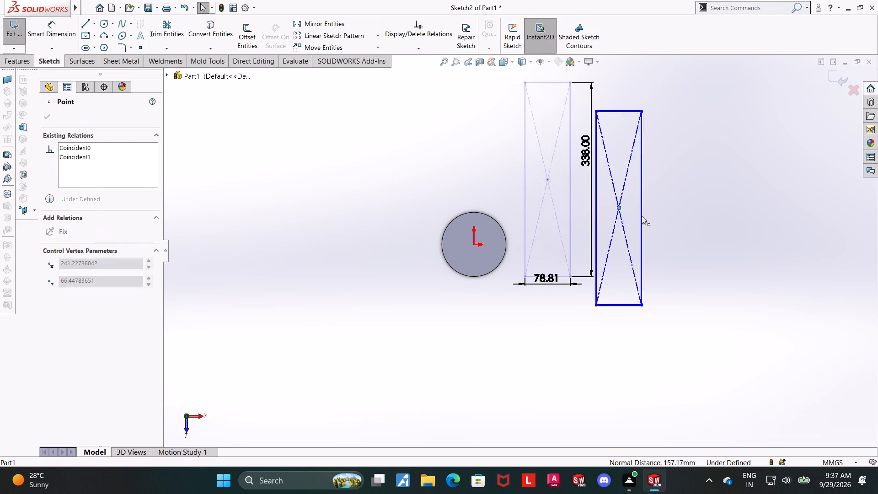
{"action": "left_click_drag", "start_coordinate": [642, 216], "coordinate": [707, 236]}
{"action": "left_click", "coordinate": [730, 378]}
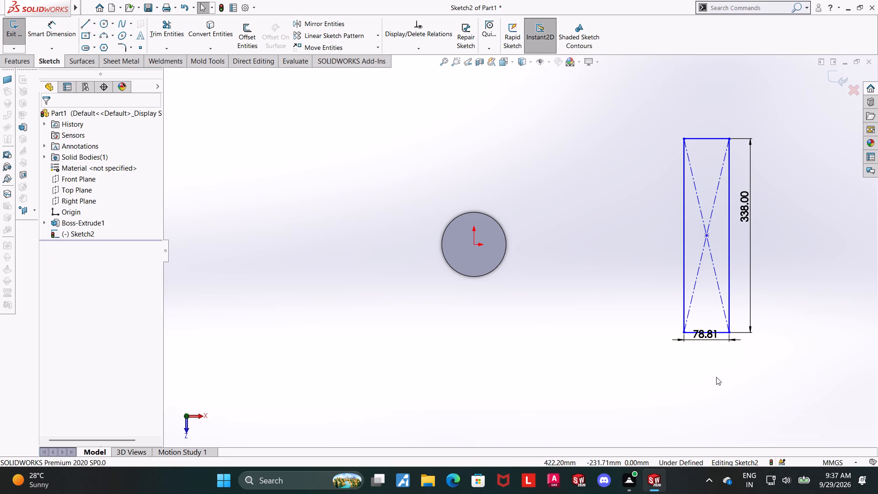
Set the rectangle's width dimension to 278 mm.
{"action": "double_click", "coordinate": [710, 334]}
{"action": "type", "text": "278"}
{"action": "key", "text": "Return"}
{"action": "key", "text": "Escape"}
{"action": "key", "text": "Escape"}
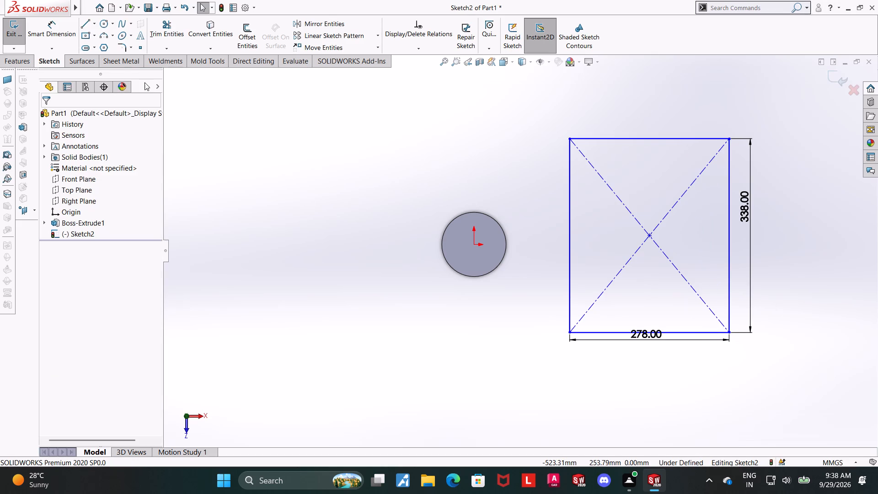
Dimension the distance from the origin to the rectangle's side nearest the cylinder as 100 mm.
{"action": "left_click", "coordinate": [54, 40]}
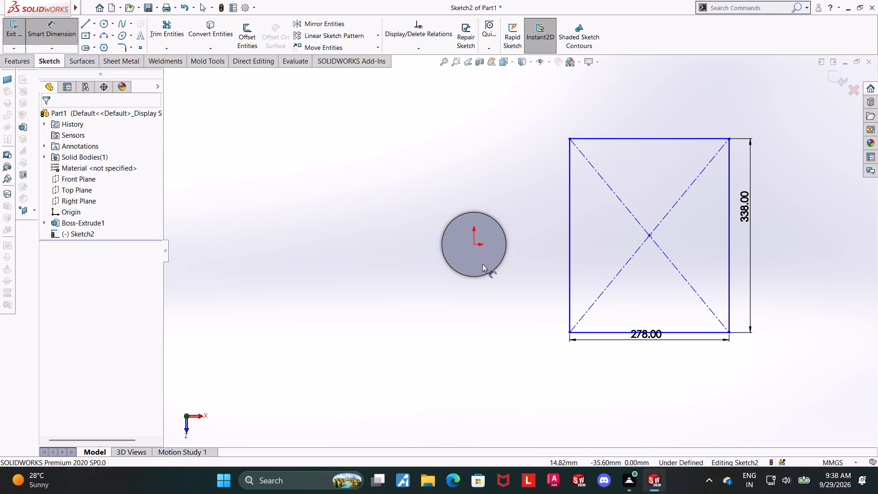
{"action": "left_click", "coordinate": [474, 244]}
{"action": "left_click", "coordinate": [567, 247]}
{"action": "left_click", "coordinate": [521, 198]}
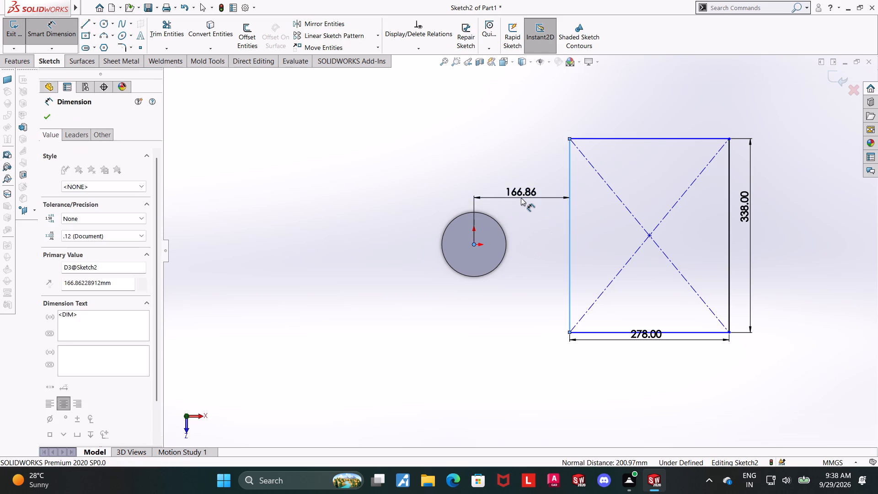
{"action": "type", "text": "100"}
{"action": "key", "text": "Return"}
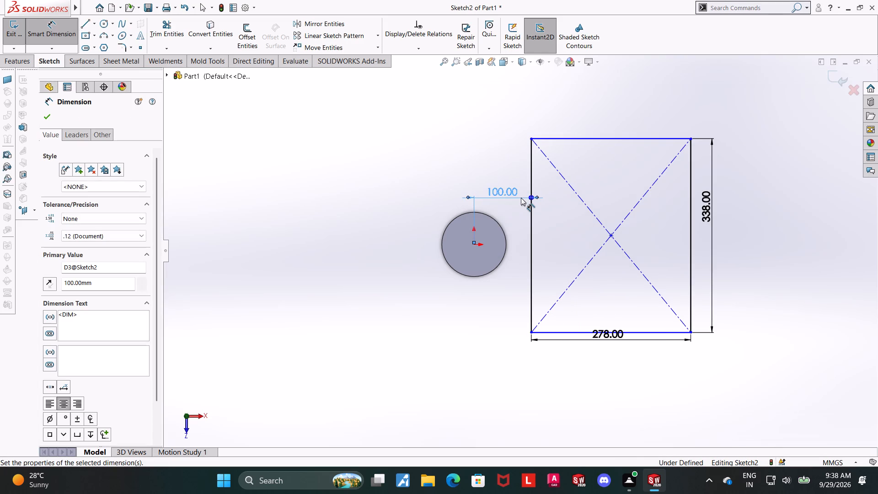
{"action": "left_click", "coordinate": [857, 215]}
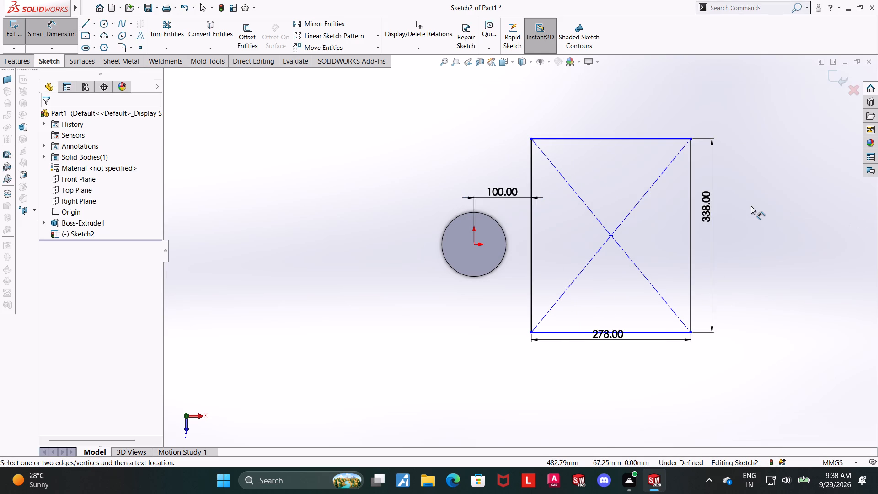
{"action": "left_click", "coordinate": [751, 206]}
{"action": "key", "text": "Escape"}
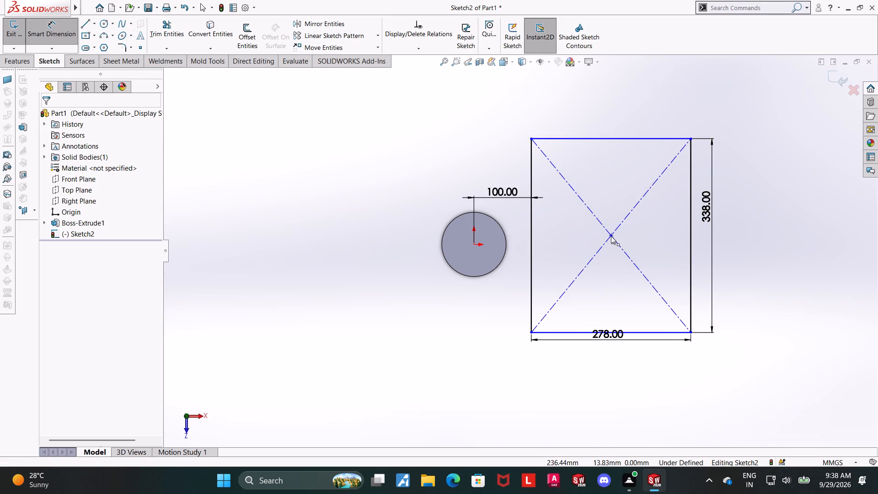
Add a Horizontal relation between the rectangle's centre point and the origin.
{"action": "left_click", "coordinate": [611, 236]}
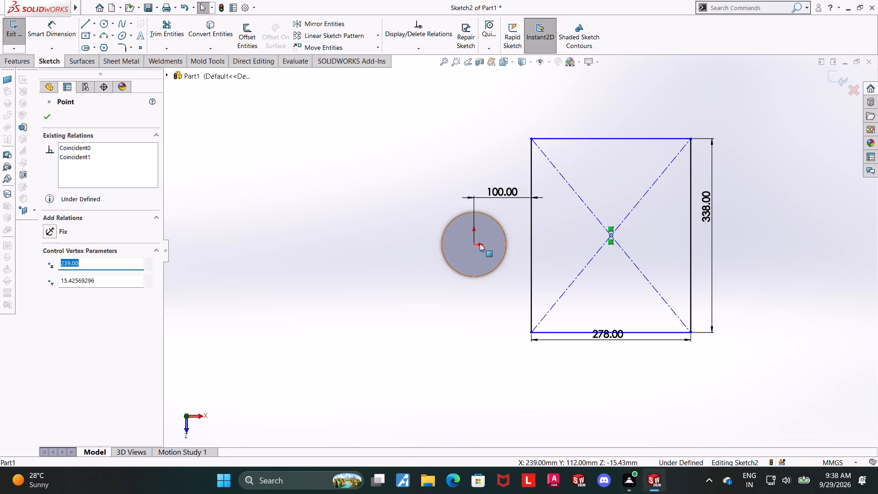
{"action": "left_click", "coordinate": [472, 243], "text": "ctrl"}
{"action": "left_click", "coordinate": [52, 279]}
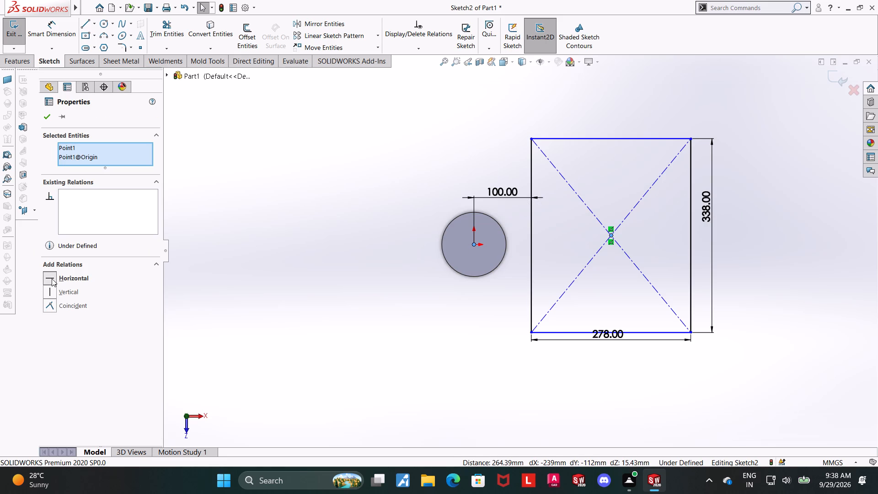
{"action": "left_click", "coordinate": [54, 119]}
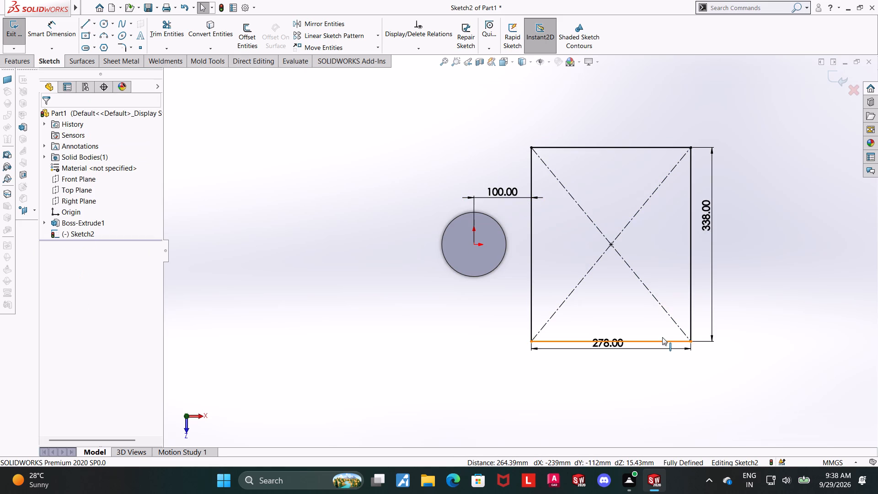
Move the 278 mm dimension text farther below the rectangle and exit the sketch.
{"action": "left_click_drag", "start_coordinate": [614, 341], "coordinate": [613, 349]}
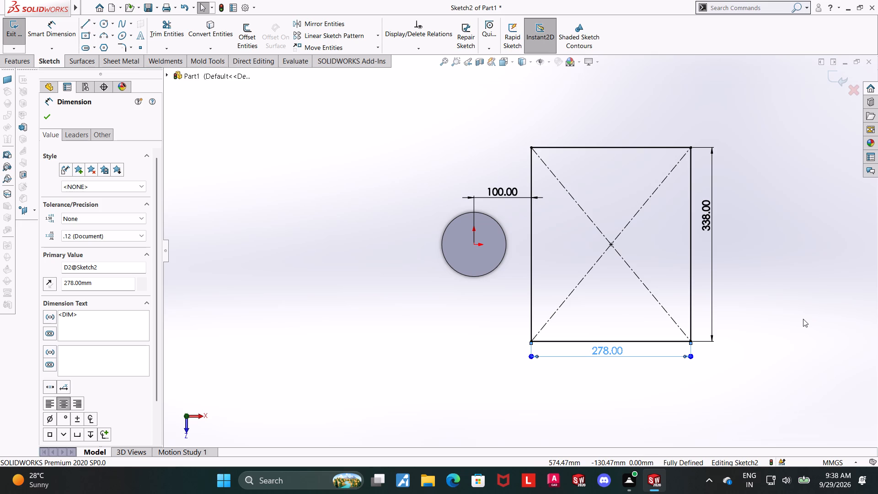
{"action": "left_click", "coordinate": [828, 78]}
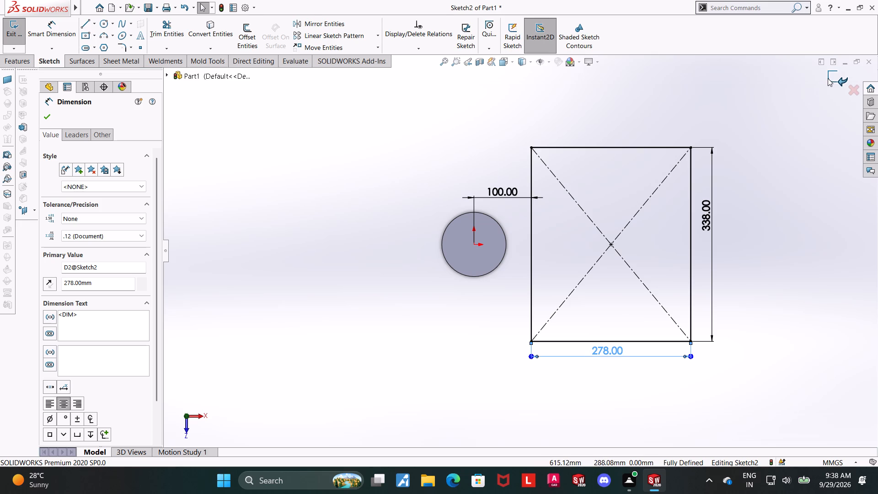
Extrude the rectangle 50 mm with the direction reversed, so the block runs alongside the cylinder.
{"action": "middle_click_drag", "start_coordinate": [757, 384], "coordinate": [742, 329]}
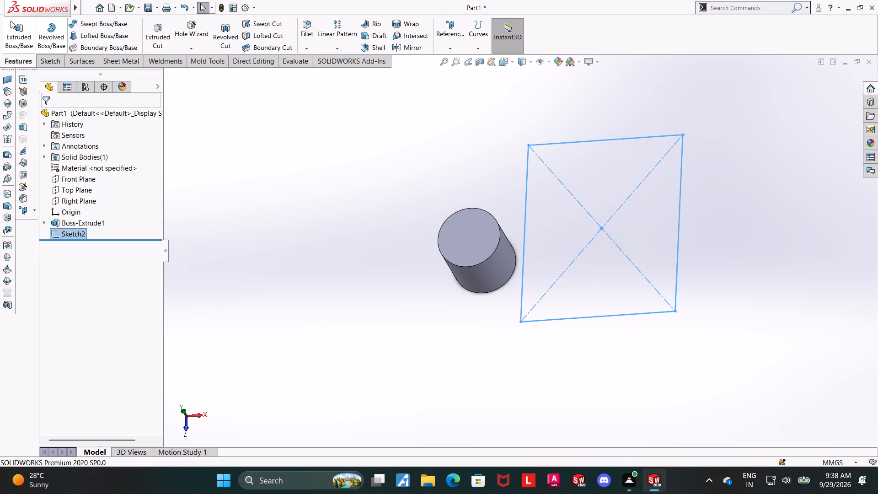
{"action": "left_click", "coordinate": [14, 29]}
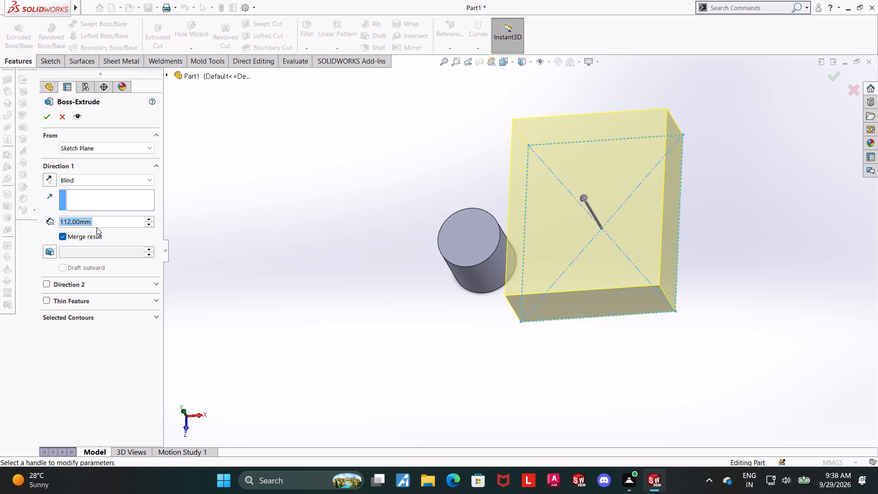
{"action": "type", "text": "50"}
{"action": "key", "text": "Return"}
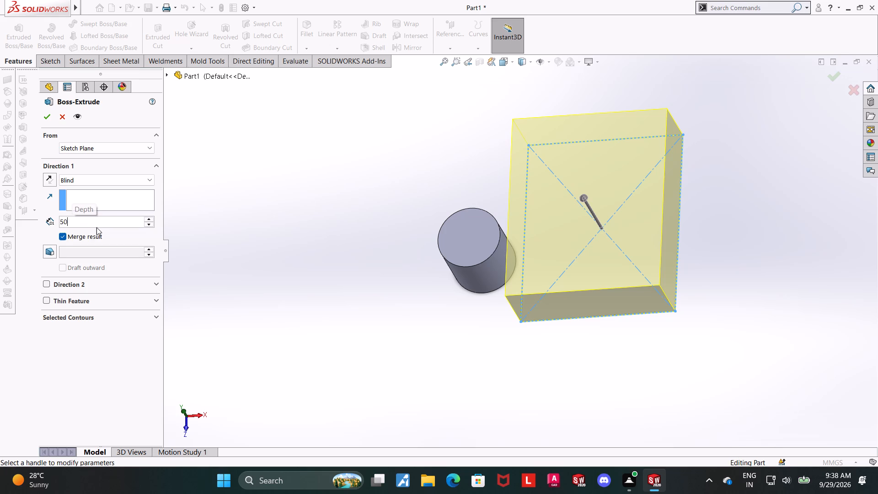
{"action": "left_click", "coordinate": [50, 175]}
{"action": "middle_click_drag", "start_coordinate": [284, 285], "coordinate": [270, 145]}
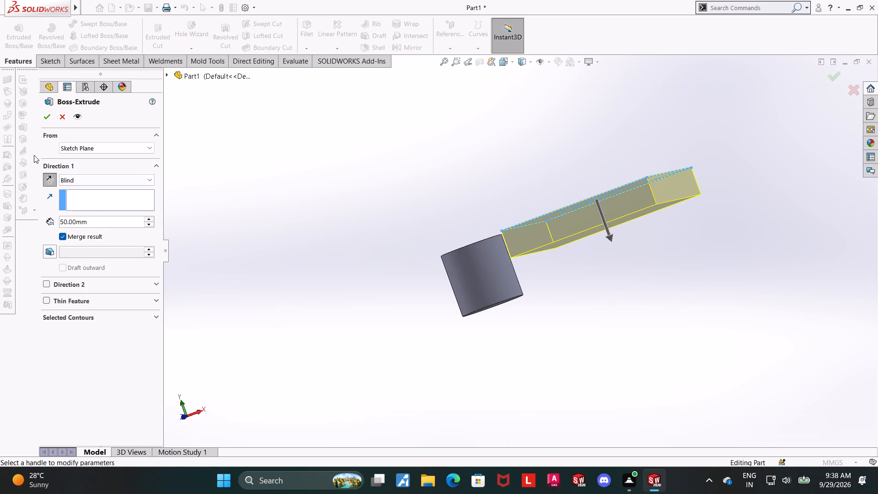
{"action": "left_click", "coordinate": [47, 112]}
{"action": "middle_click_drag", "start_coordinate": [246, 229], "coordinate": [258, 245]}
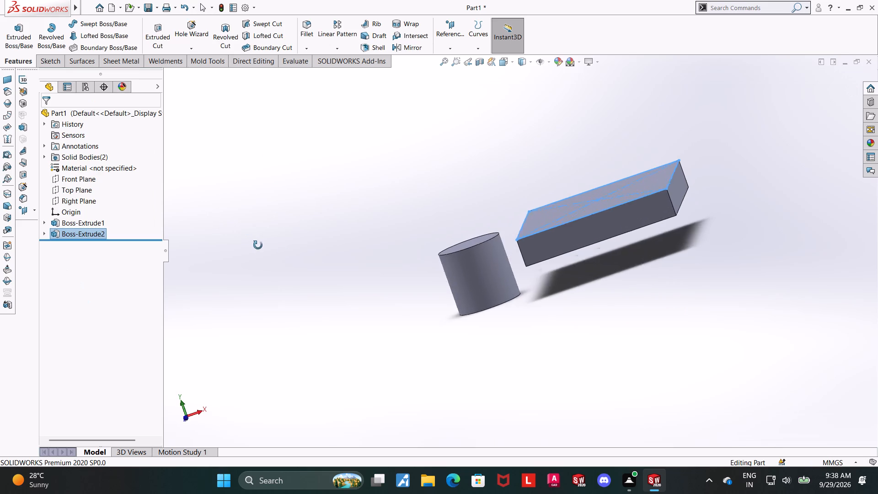
{"action": "middle_click_drag", "start_coordinate": [258, 245], "coordinate": [258, 246]}
{"action": "left_click", "coordinate": [670, 311]}
Fillet the block's two 278 mm bottom edges and its bottom edge farthest from the cylinder with a 12 mm radius.
{"action": "scroll", "coordinate": [667, 284], "scroll_direction": "up", "scroll_amount": 1}
{"action": "scroll", "coordinate": [677, 220], "scroll_direction": "down", "scroll_amount": 1}
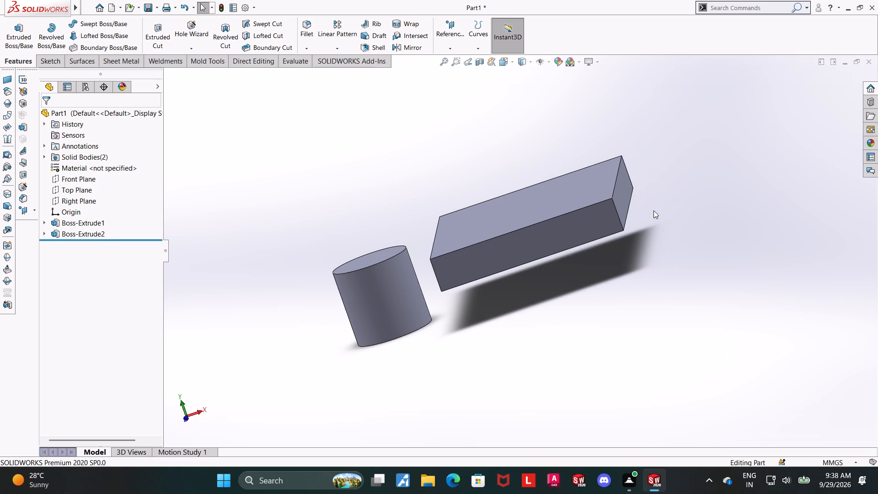
{"action": "scroll", "coordinate": [653, 210], "scroll_direction": "down", "scroll_amount": 1}
{"action": "left_click", "coordinate": [309, 27]}
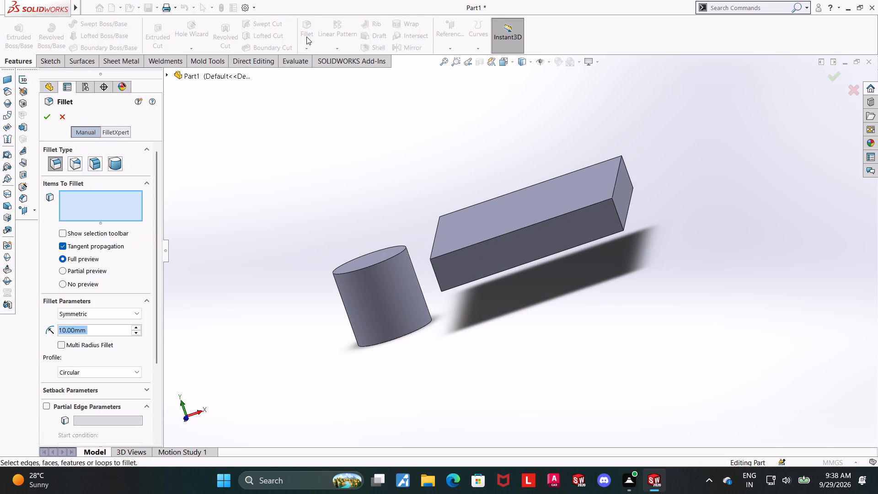
{"action": "type", "text": "12"}
{"action": "key", "text": "Return"}
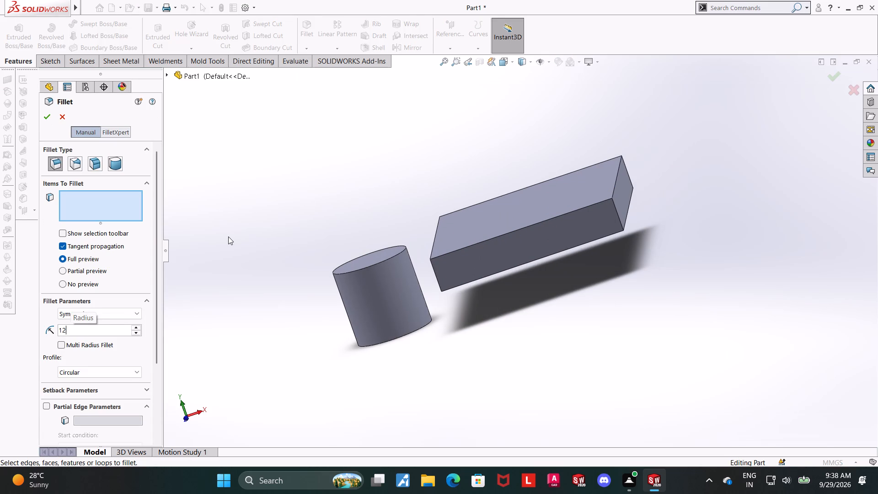
{"action": "middle_click_drag", "start_coordinate": [544, 294], "coordinate": [504, 166]}
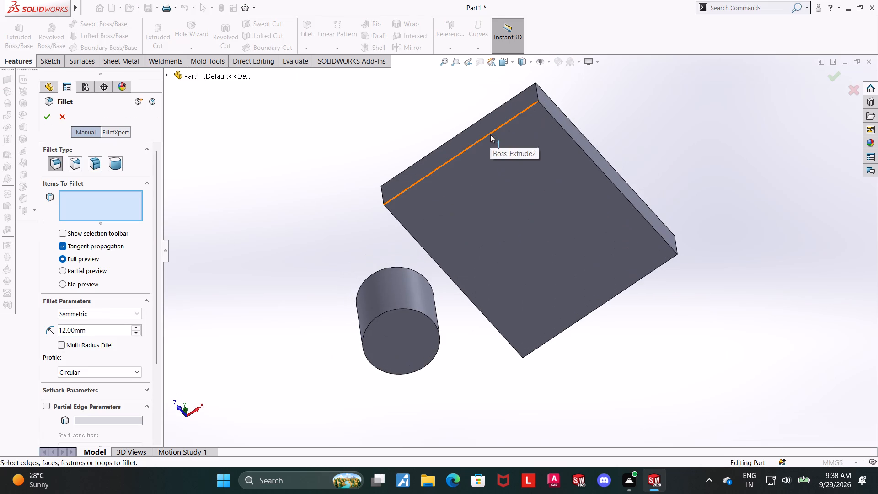
{"action": "left_click", "coordinate": [490, 134]}
{"action": "left_click", "coordinate": [585, 154]}
{"action": "middle_click_drag", "start_coordinate": [691, 296], "coordinate": [678, 222]}
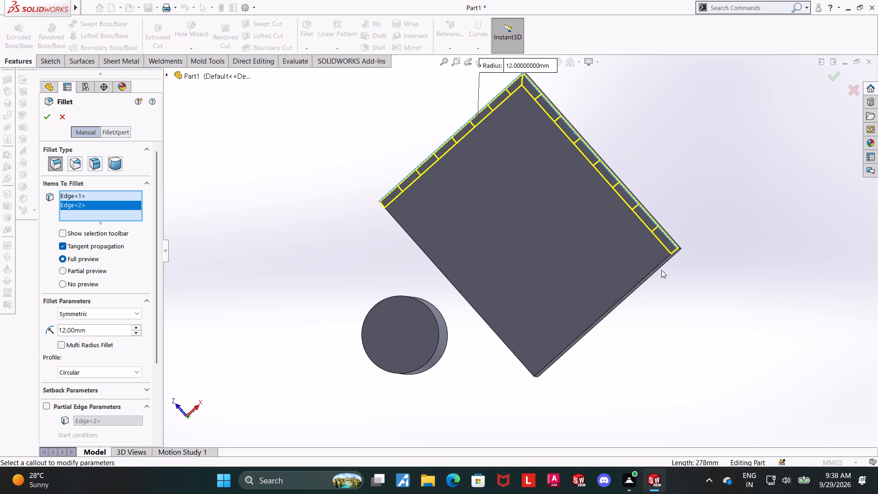
{"action": "left_click", "coordinate": [658, 264]}
{"action": "middle_click_drag", "start_coordinate": [685, 306], "coordinate": [687, 354]}
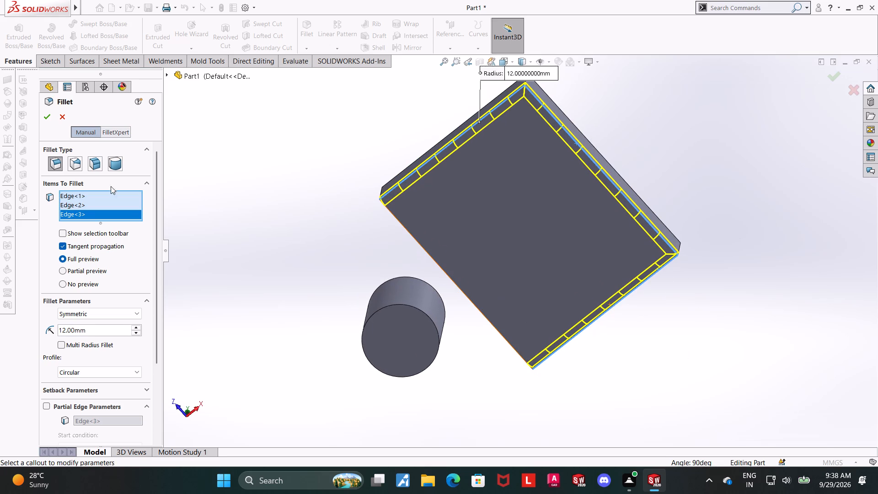
{"action": "left_click", "coordinate": [44, 112]}
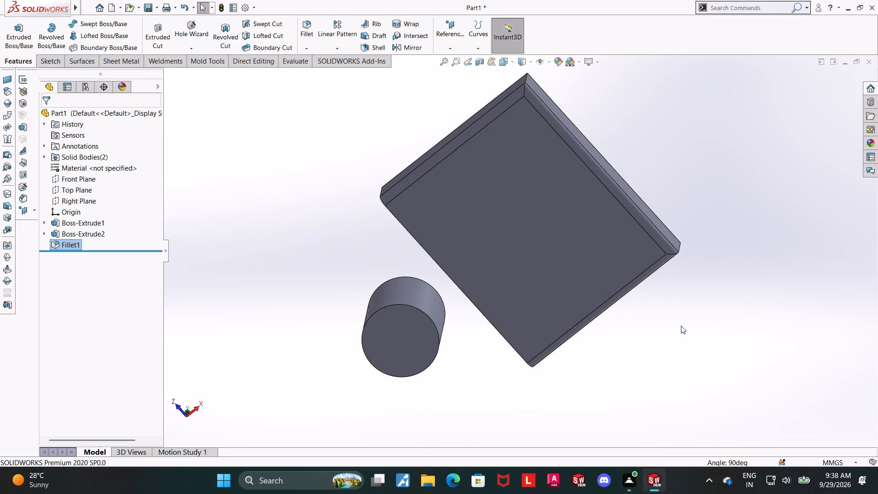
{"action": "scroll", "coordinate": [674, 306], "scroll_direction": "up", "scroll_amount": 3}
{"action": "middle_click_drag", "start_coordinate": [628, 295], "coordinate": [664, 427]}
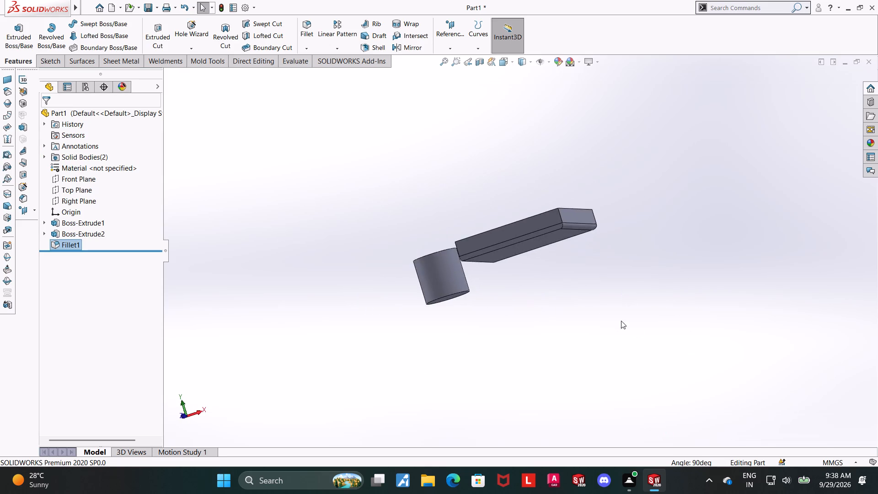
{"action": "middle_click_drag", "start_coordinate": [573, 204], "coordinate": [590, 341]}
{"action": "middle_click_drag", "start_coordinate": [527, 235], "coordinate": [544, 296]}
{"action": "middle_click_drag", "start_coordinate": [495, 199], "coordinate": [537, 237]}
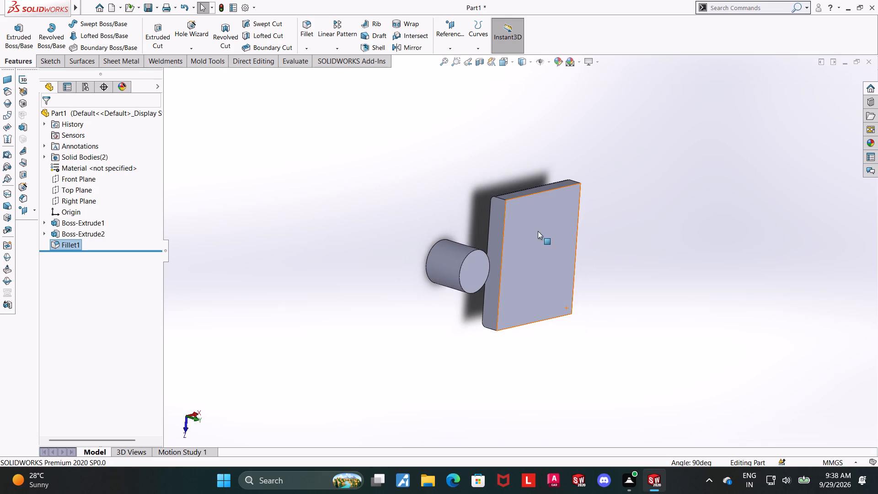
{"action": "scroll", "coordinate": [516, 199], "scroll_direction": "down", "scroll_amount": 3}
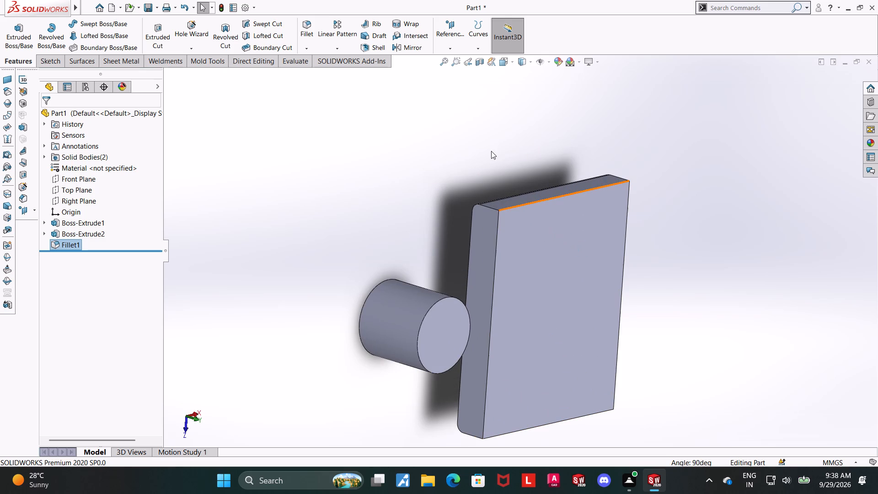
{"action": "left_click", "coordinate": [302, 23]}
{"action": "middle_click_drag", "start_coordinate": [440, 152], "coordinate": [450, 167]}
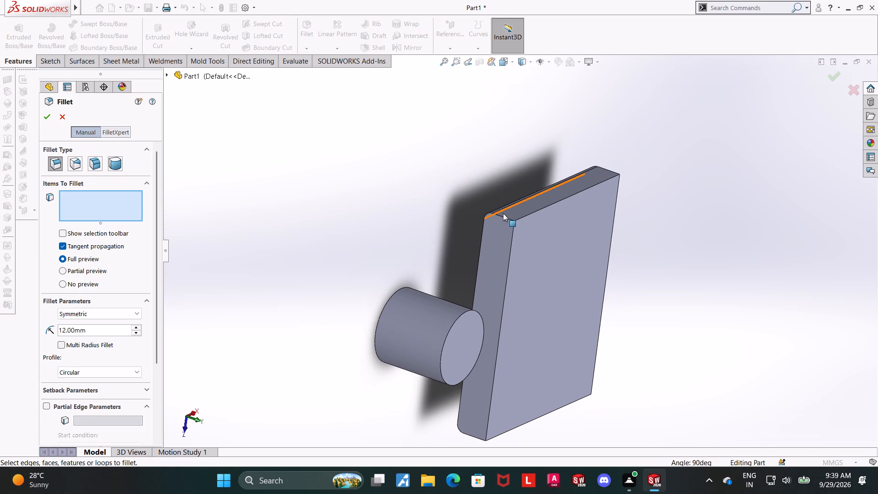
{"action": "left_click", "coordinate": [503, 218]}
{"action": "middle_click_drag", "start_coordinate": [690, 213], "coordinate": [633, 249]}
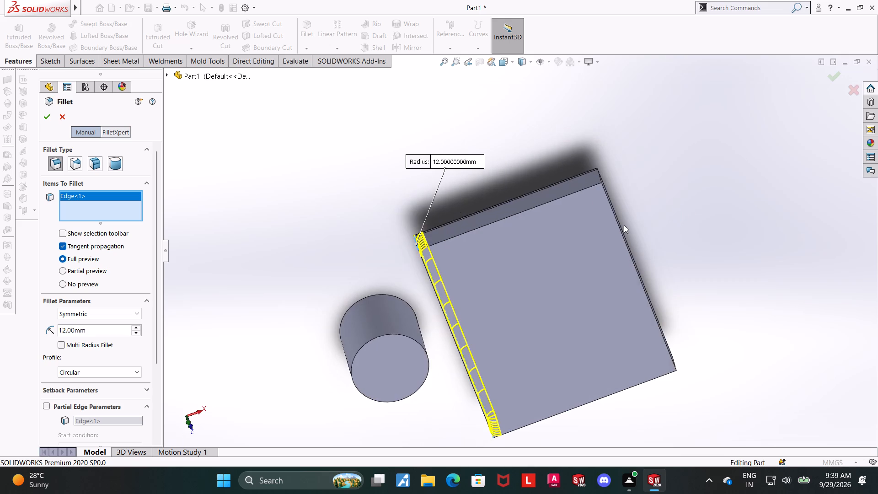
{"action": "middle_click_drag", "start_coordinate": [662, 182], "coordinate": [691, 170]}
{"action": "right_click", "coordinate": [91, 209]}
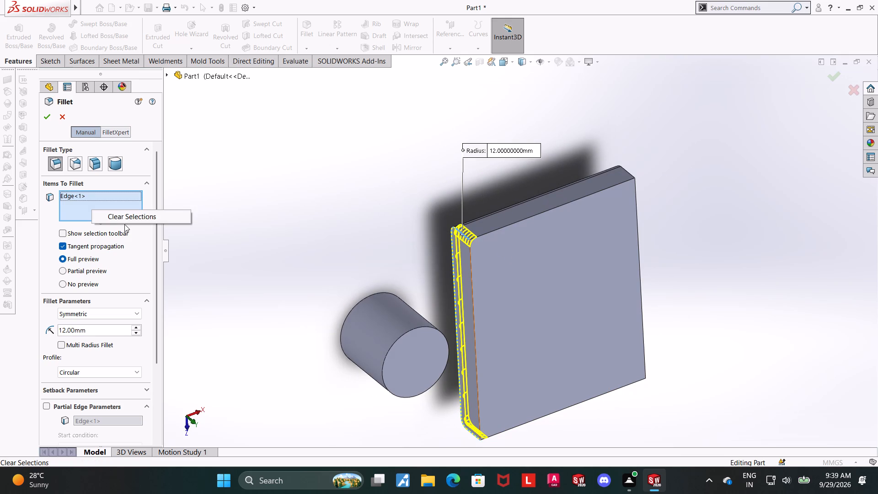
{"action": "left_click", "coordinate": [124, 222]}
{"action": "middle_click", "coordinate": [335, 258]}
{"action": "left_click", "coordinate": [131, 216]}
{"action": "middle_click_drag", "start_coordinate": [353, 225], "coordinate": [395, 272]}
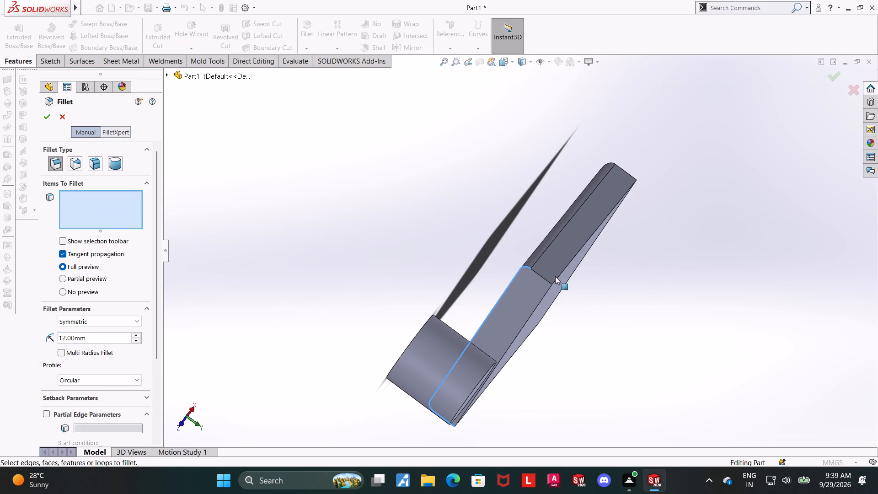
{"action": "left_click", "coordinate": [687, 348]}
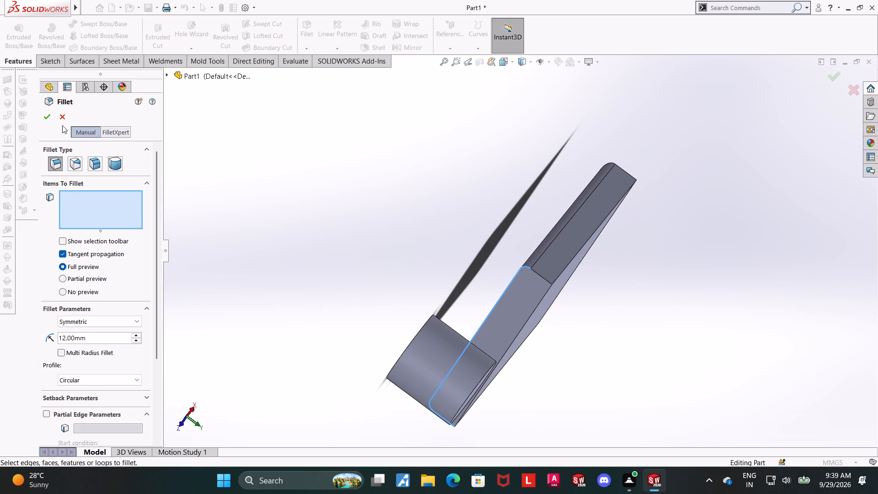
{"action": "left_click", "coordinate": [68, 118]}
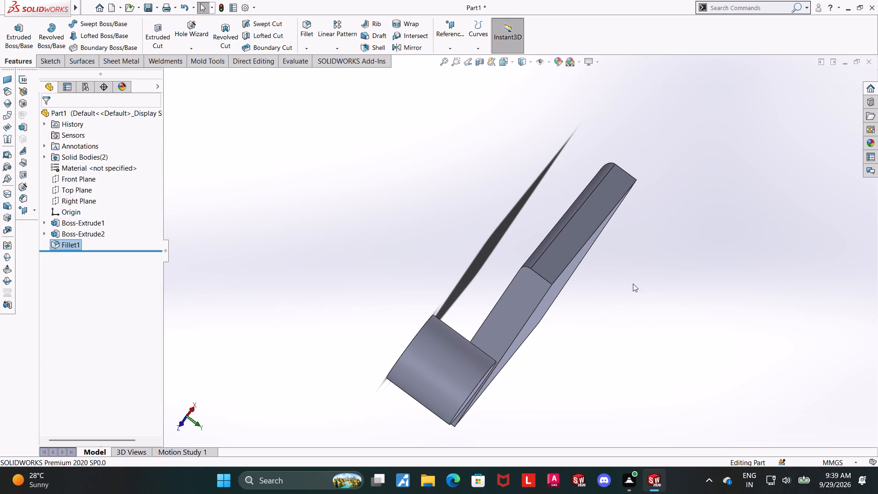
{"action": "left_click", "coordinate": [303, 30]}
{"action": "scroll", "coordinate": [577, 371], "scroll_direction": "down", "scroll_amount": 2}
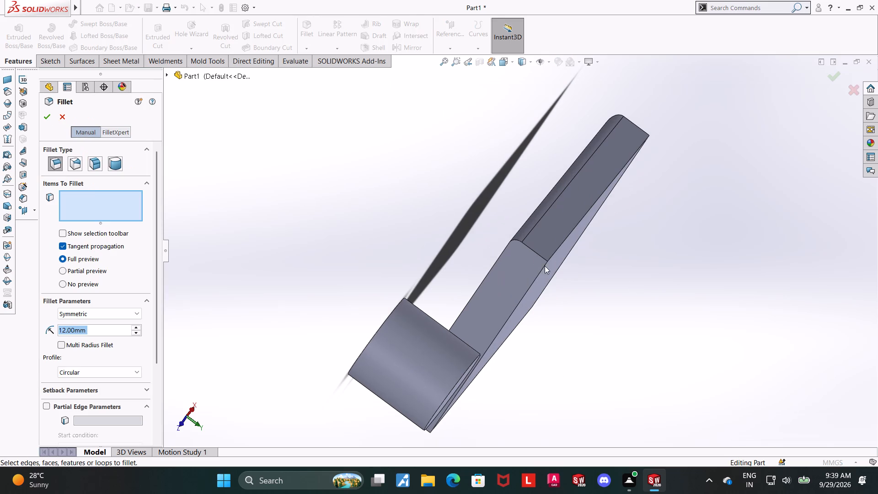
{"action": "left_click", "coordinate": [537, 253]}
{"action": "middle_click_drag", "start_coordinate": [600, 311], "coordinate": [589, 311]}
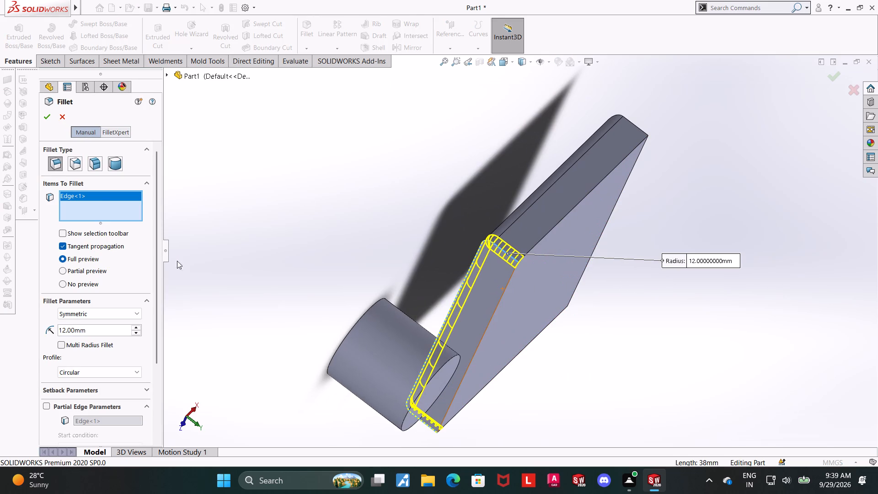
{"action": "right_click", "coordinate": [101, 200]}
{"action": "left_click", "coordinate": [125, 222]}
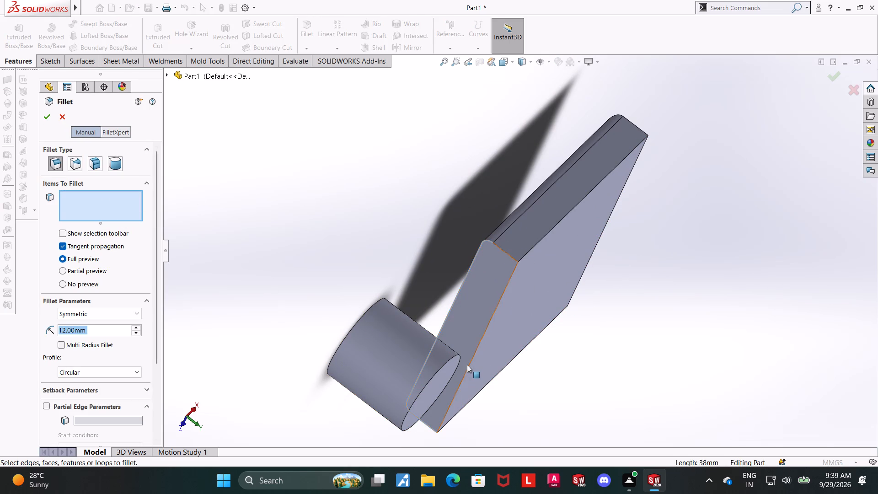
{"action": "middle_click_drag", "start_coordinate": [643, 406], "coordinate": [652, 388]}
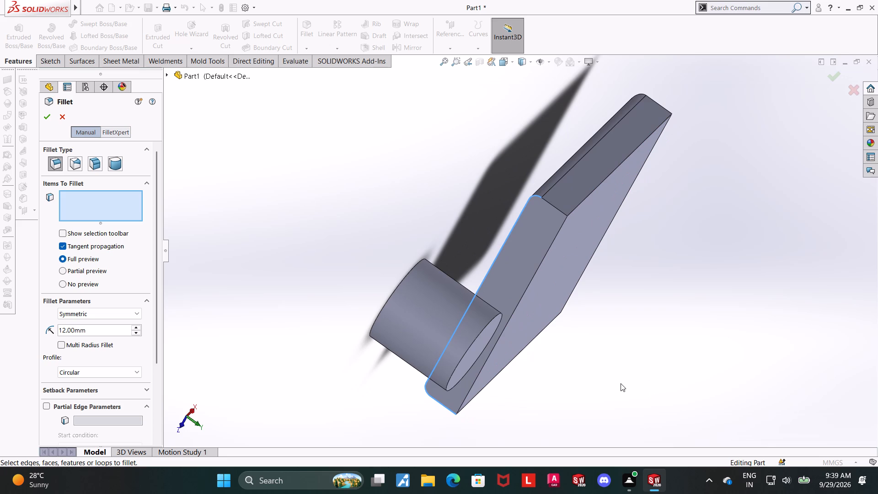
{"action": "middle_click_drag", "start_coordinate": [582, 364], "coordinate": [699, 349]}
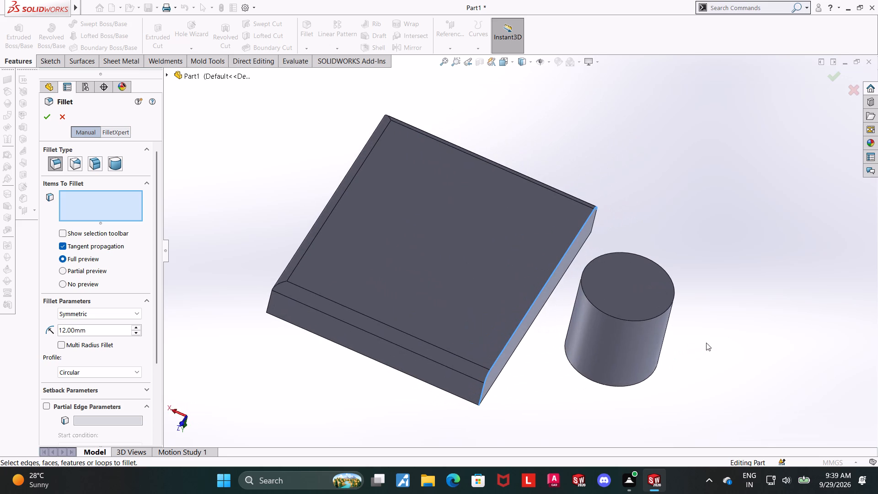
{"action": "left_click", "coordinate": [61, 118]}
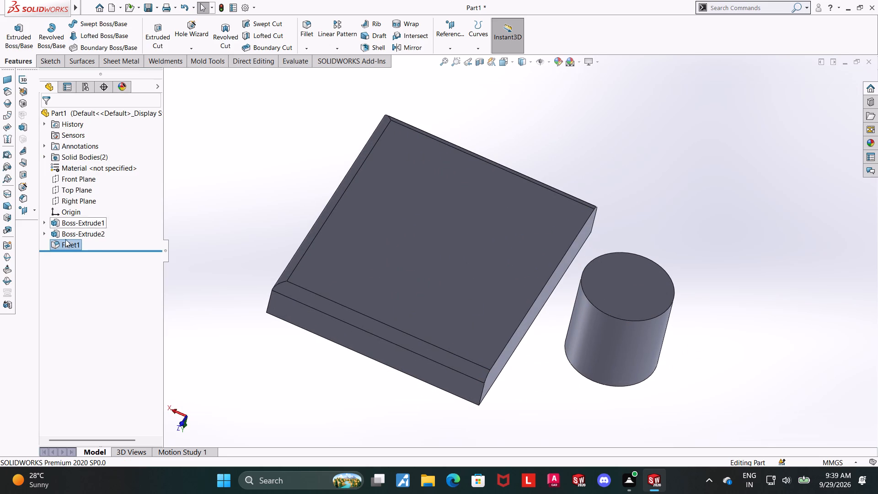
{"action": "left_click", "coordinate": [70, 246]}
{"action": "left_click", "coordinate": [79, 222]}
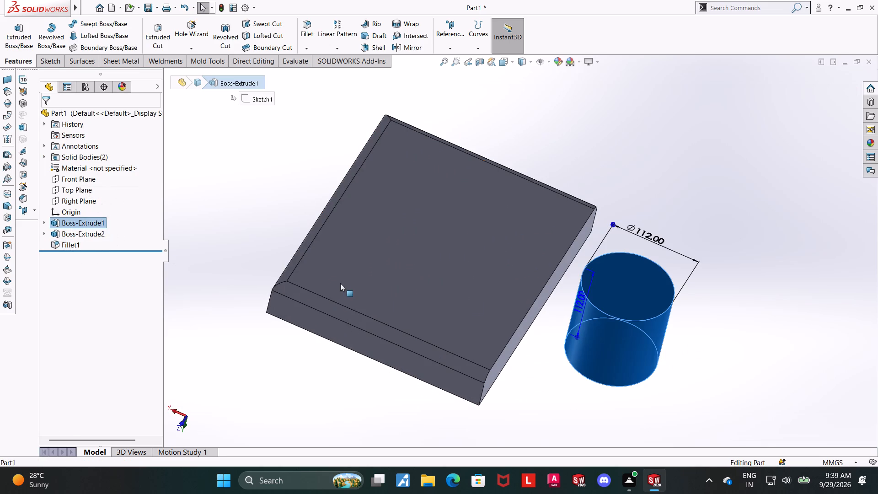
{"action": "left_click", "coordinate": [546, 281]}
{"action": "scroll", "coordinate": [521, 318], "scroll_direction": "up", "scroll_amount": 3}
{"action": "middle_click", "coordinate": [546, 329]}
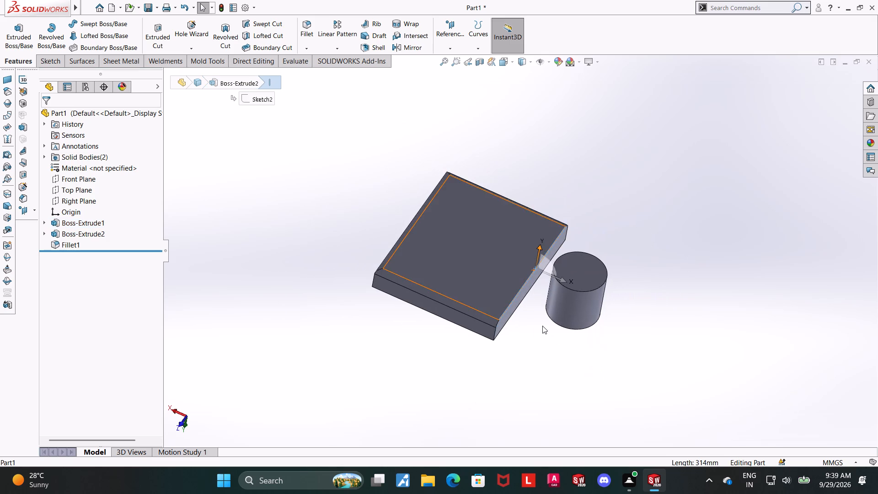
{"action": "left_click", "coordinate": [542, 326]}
Edit the existing 12 mm fillet to also include the block's bottom edge nearest the cylinder.
{"action": "left_click", "coordinate": [56, 244]}
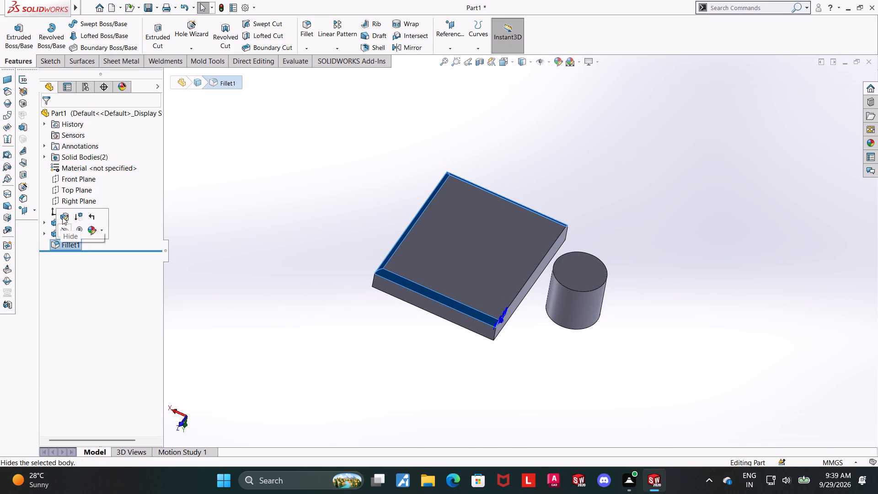
{"action": "left_click", "coordinate": [62, 217]}
{"action": "middle_click_drag", "start_coordinate": [445, 354], "coordinate": [441, 354]}
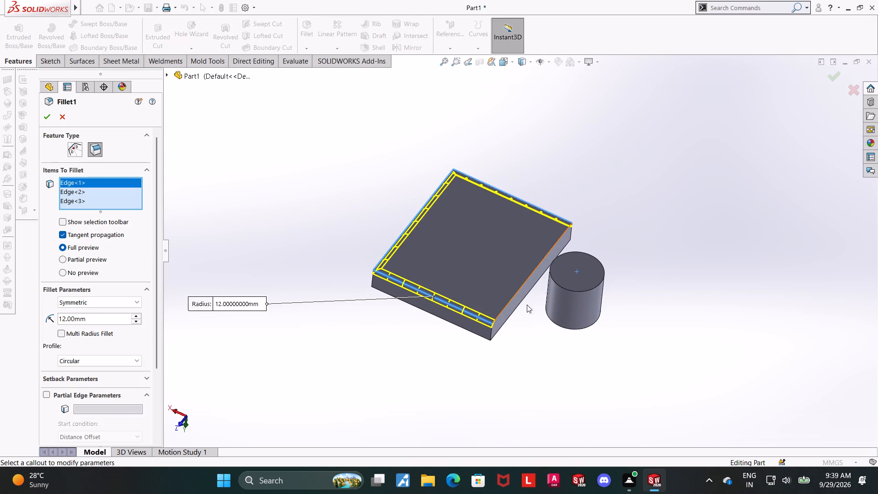
{"action": "scroll", "coordinate": [530, 302], "scroll_direction": "down", "scroll_amount": 2}
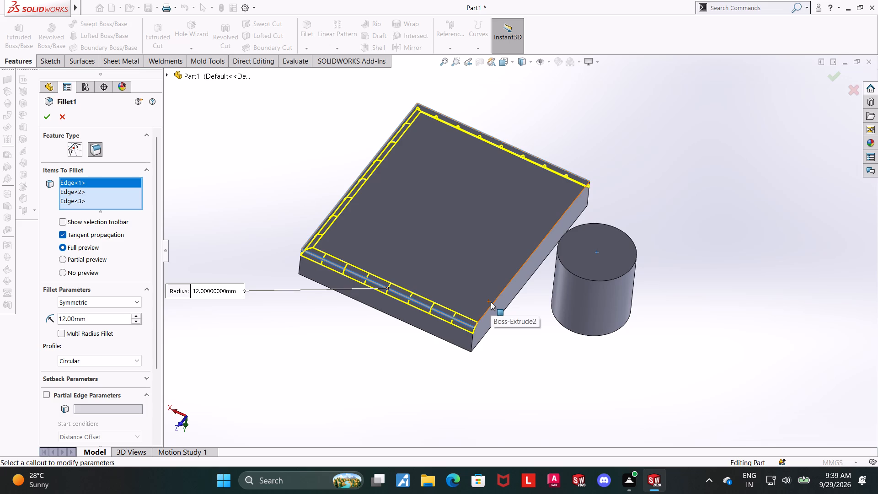
{"action": "left_click", "coordinate": [493, 303]}
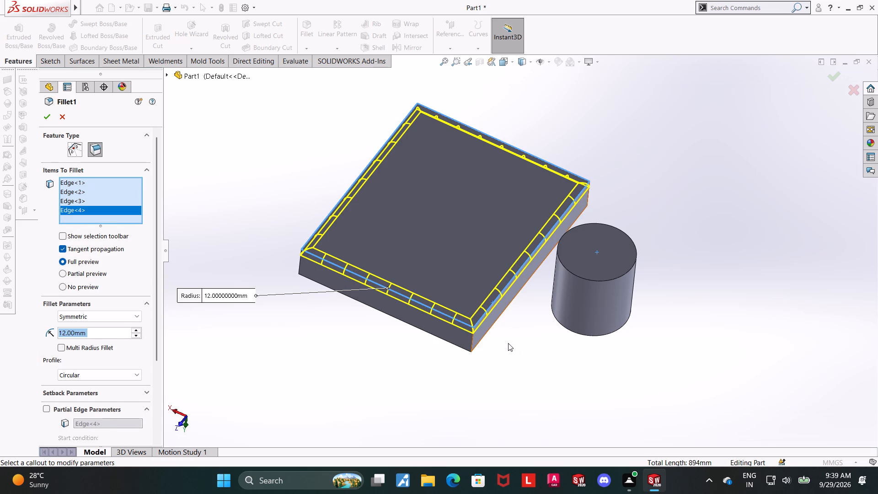
{"action": "middle_click_drag", "start_coordinate": [499, 354], "coordinate": [488, 339]}
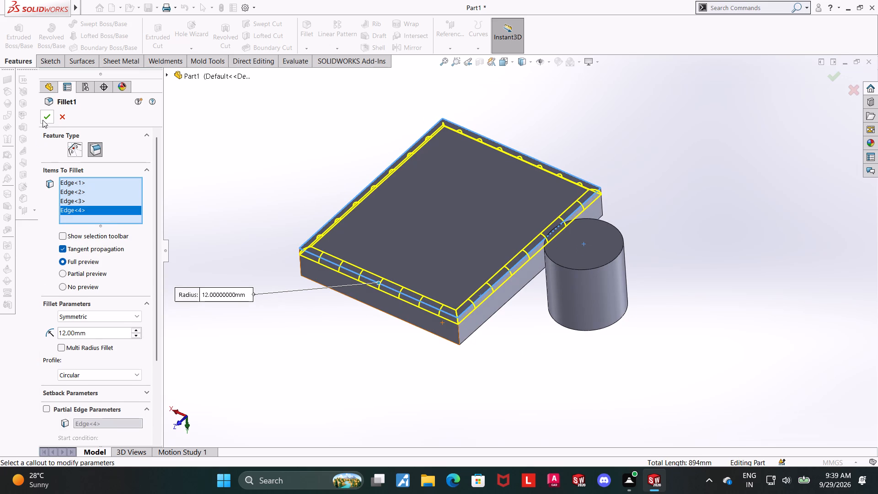
{"action": "left_click", "coordinate": [43, 120]}
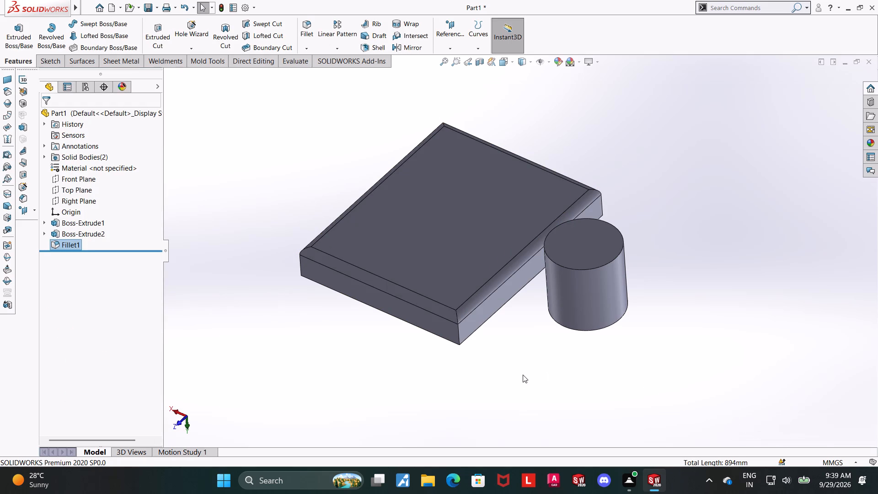
Fillet the block's four vertical corner edges with a 24 mm radius.
{"action": "middle_click_drag", "start_coordinate": [498, 354], "coordinate": [503, 160]}
{"action": "middle_click_drag", "start_coordinate": [443, 378], "coordinate": [573, 295]}
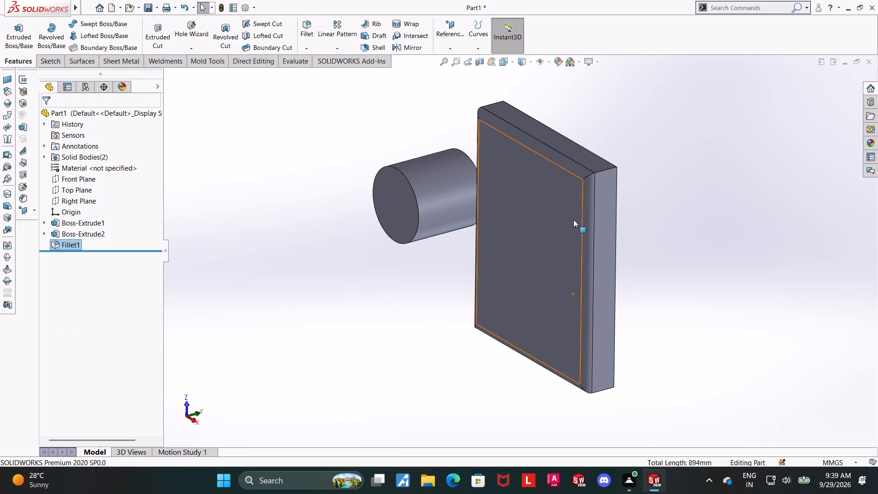
{"action": "middle_click_drag", "start_coordinate": [589, 218], "coordinate": [520, 282]}
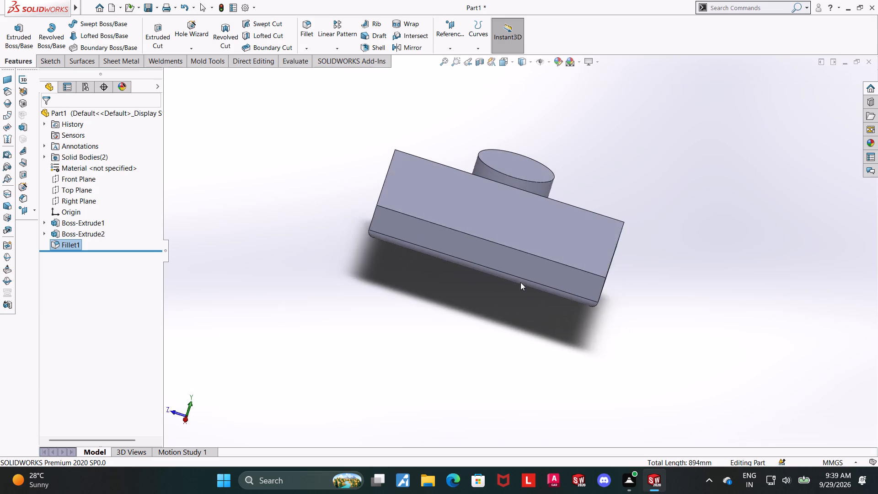
{"action": "middle_click_drag", "start_coordinate": [520, 282], "coordinate": [521, 287]}
{"action": "scroll", "coordinate": [616, 241], "scroll_direction": "down", "scroll_amount": 1}
{"action": "middle_click_drag", "start_coordinate": [621, 252], "coordinate": [614, 256]}
{"action": "left_click", "coordinate": [305, 21]}
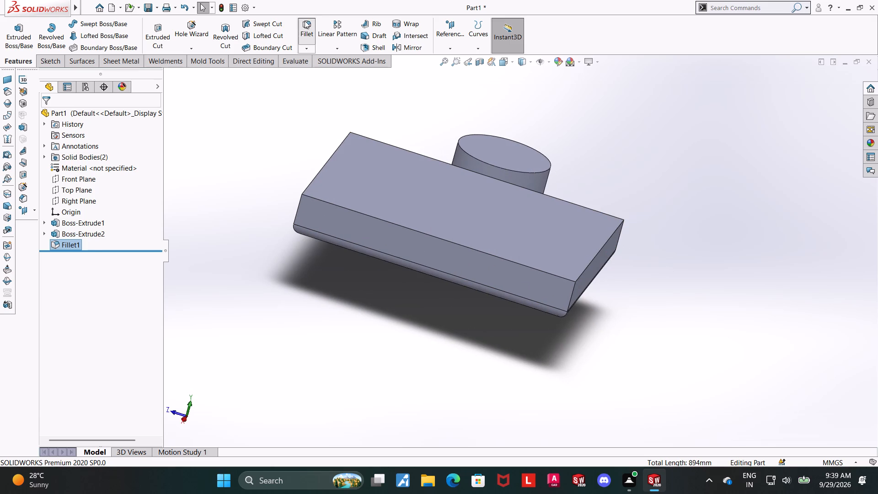
{"action": "key", "text": "2"}
{"action": "key", "text": "4"}
{"action": "key", "text": "Return"}
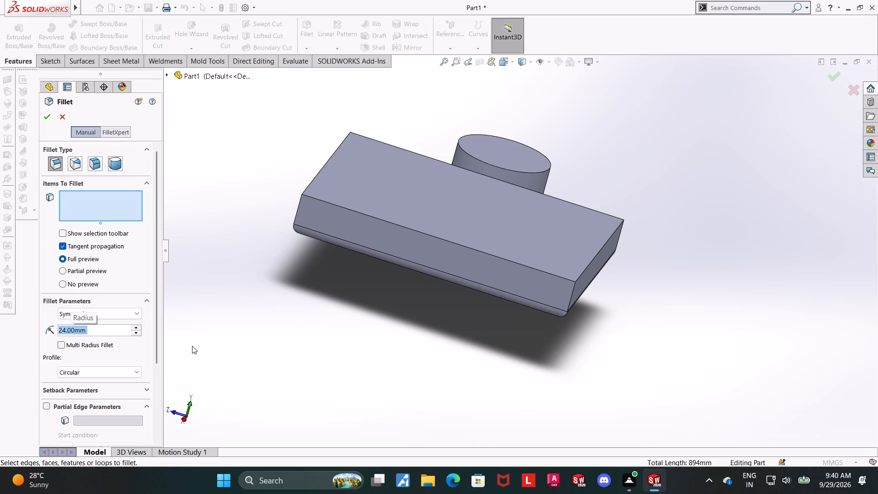
{"action": "left_click", "coordinate": [570, 299]}
{"action": "middle_click_drag", "start_coordinate": [484, 281], "coordinate": [521, 336]}
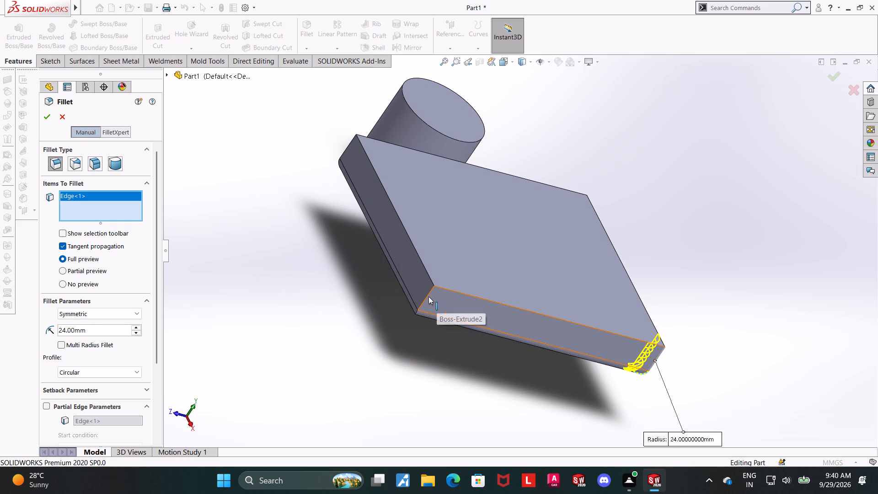
{"action": "left_click", "coordinate": [428, 296]}
{"action": "middle_click_drag", "start_coordinate": [425, 303], "coordinate": [439, 365]}
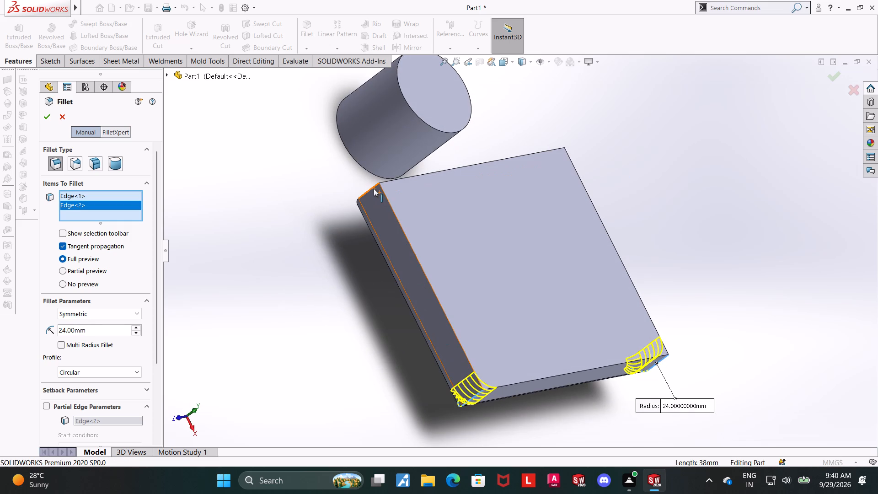
{"action": "left_click", "coordinate": [374, 188]}
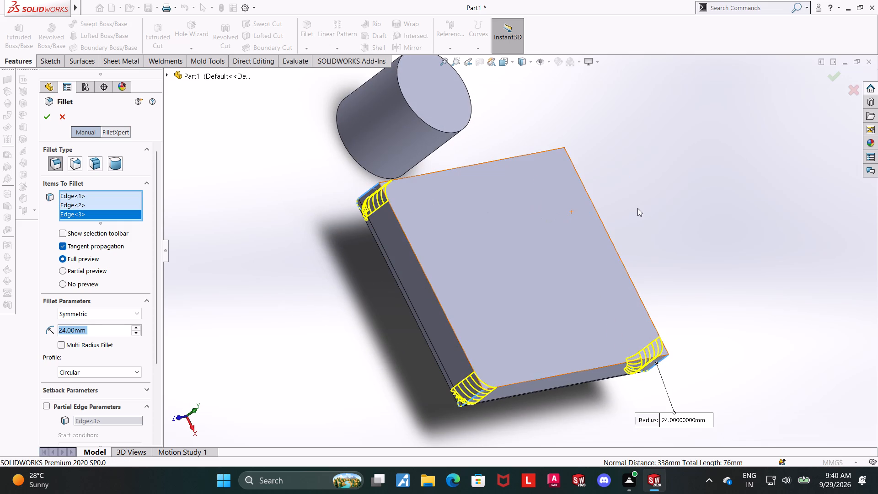
{"action": "middle_click_drag", "start_coordinate": [638, 208], "coordinate": [535, 273]}
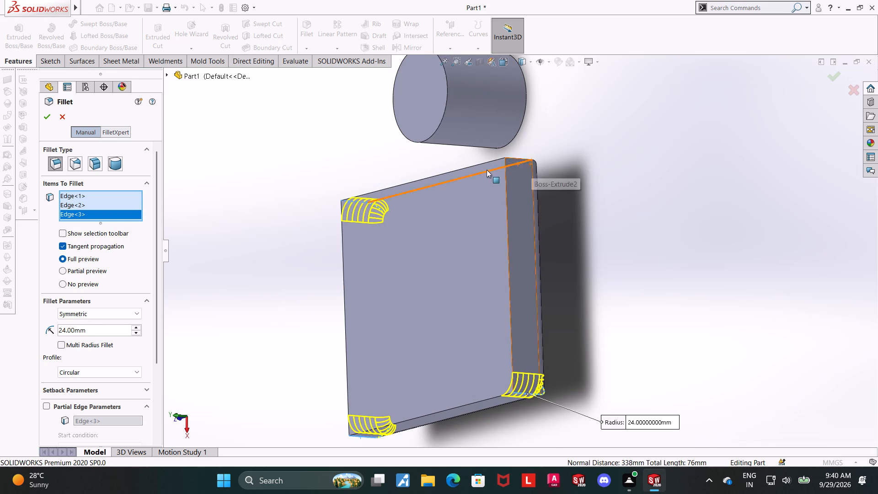
{"action": "left_click", "coordinate": [514, 158]}
{"action": "middle_click_drag", "start_coordinate": [583, 243], "coordinate": [607, 221]}
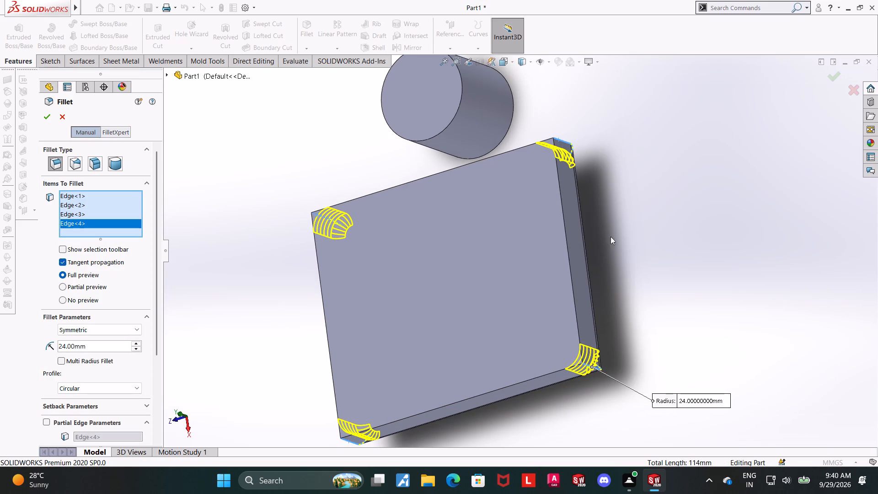
{"action": "middle_click_drag", "start_coordinate": [219, 266], "coordinate": [232, 258]}
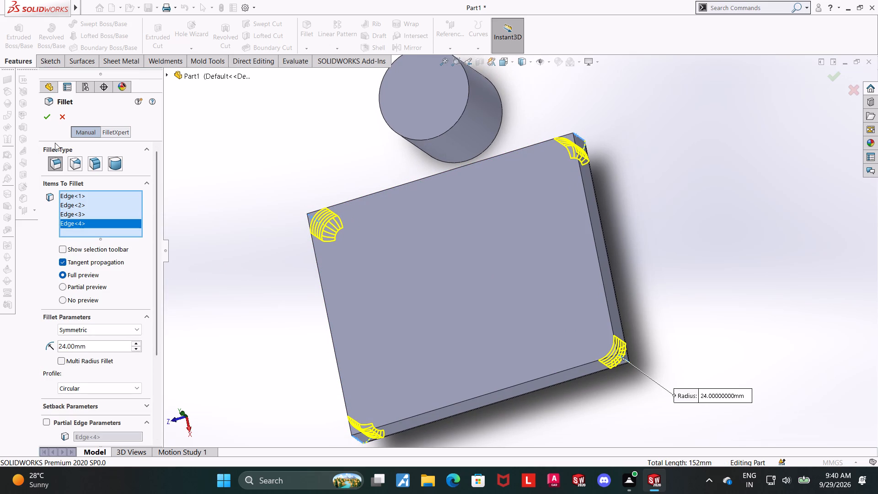
{"action": "left_click", "coordinate": [50, 117]}
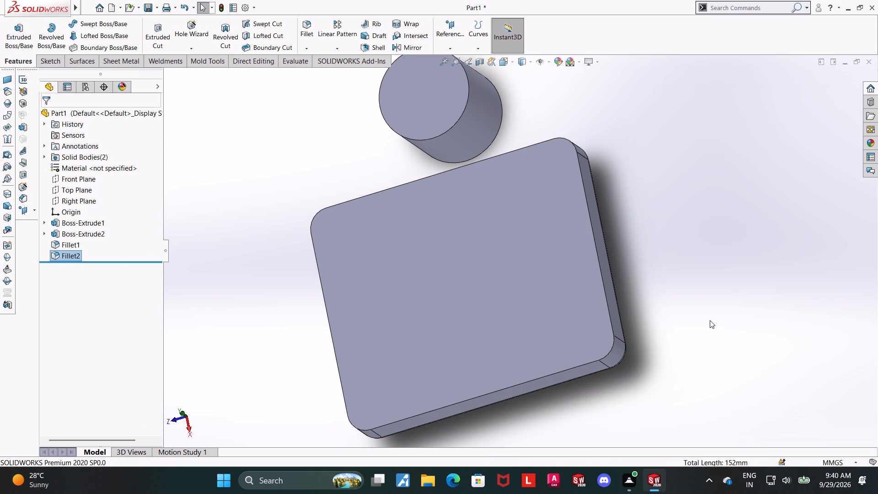
Start a sketch on the block's flat top face, opposite the 12 mm fillets, and view it face-on.
{"action": "middle_click_drag", "start_coordinate": [703, 326], "coordinate": [718, 287]}
{"action": "scroll", "coordinate": [698, 313], "scroll_direction": "up", "scroll_amount": 2}
{"action": "middle_click_drag", "start_coordinate": [576, 381], "coordinate": [578, 382]}
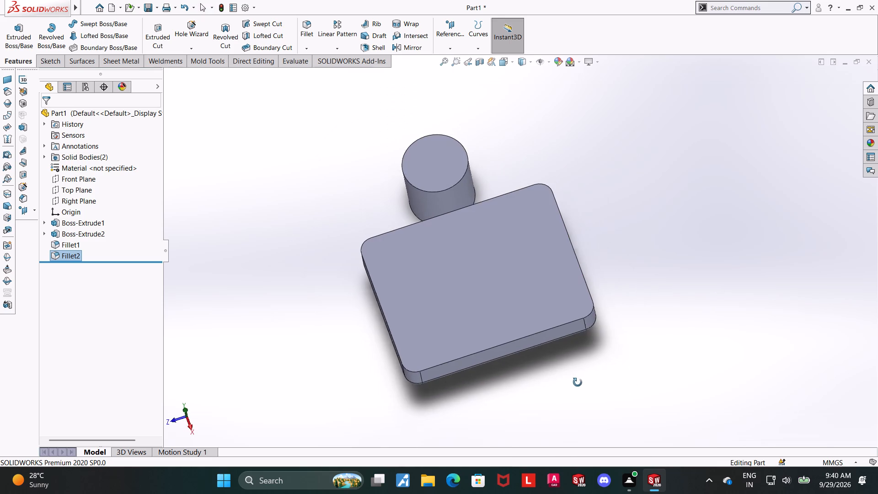
{"action": "middle_click_drag", "start_coordinate": [578, 382], "coordinate": [586, 375]}
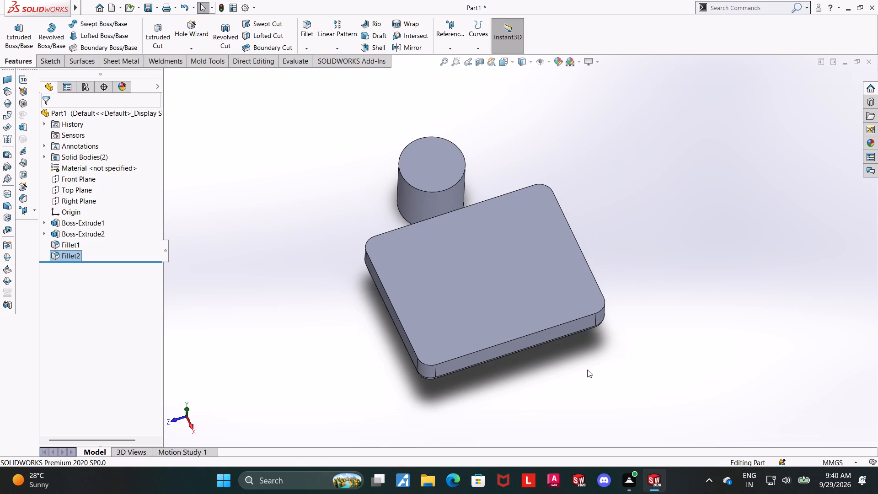
{"action": "scroll", "coordinate": [587, 370], "scroll_direction": "up", "scroll_amount": 1}
{"action": "middle_click", "coordinate": [550, 385]}
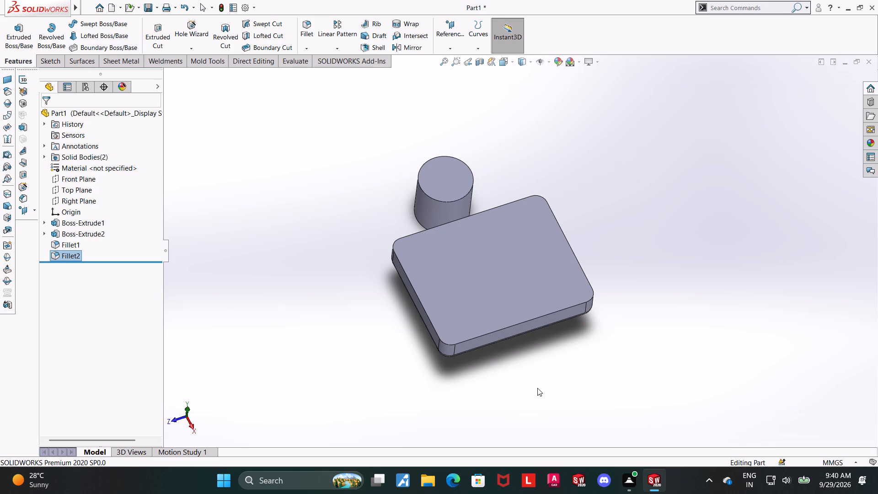
{"action": "middle_click_drag", "start_coordinate": [530, 380], "coordinate": [493, 400]}
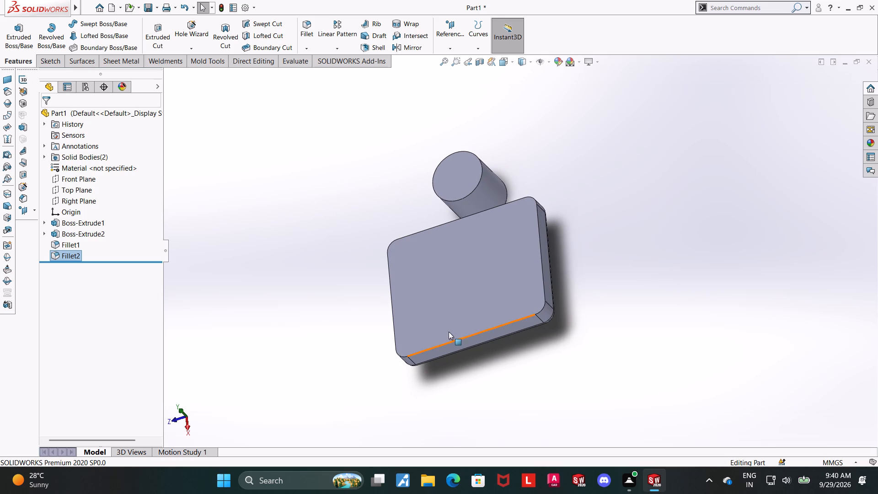
{"action": "scroll", "coordinate": [448, 332], "scroll_direction": "down", "scroll_amount": 3}
{"action": "left_click", "coordinate": [498, 245]}
{"action": "left_click", "coordinate": [536, 216]}
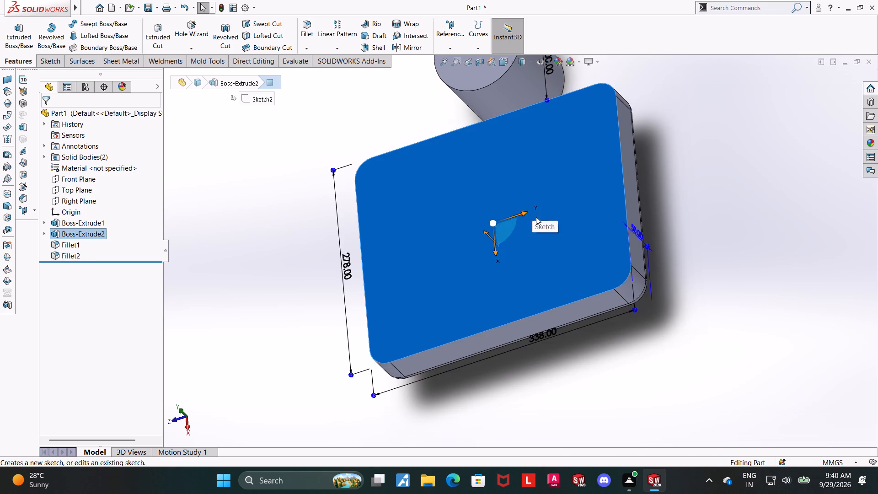
{"action": "left_click", "coordinate": [82, 266]}
{"action": "left_click", "coordinate": [99, 256]}
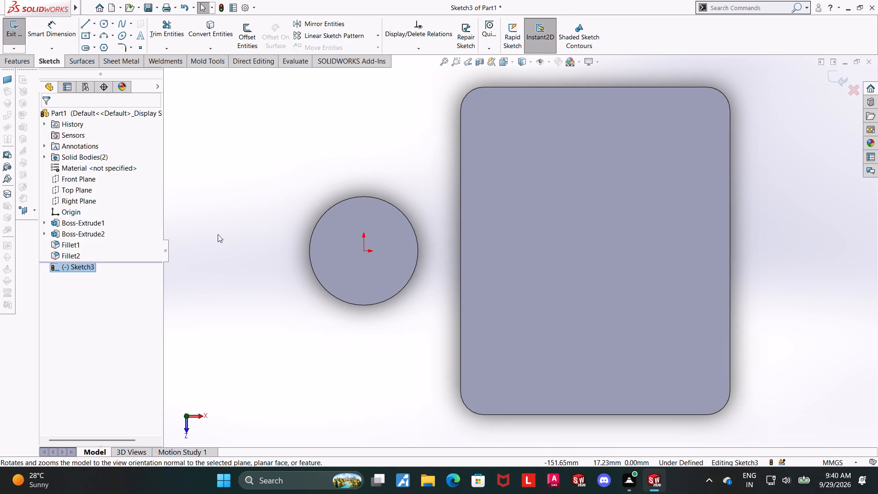
Sketch a centre rectangle about 237 mm long inside the block's top face, with its centre level with the origin.
{"action": "left_click", "coordinate": [84, 34]}
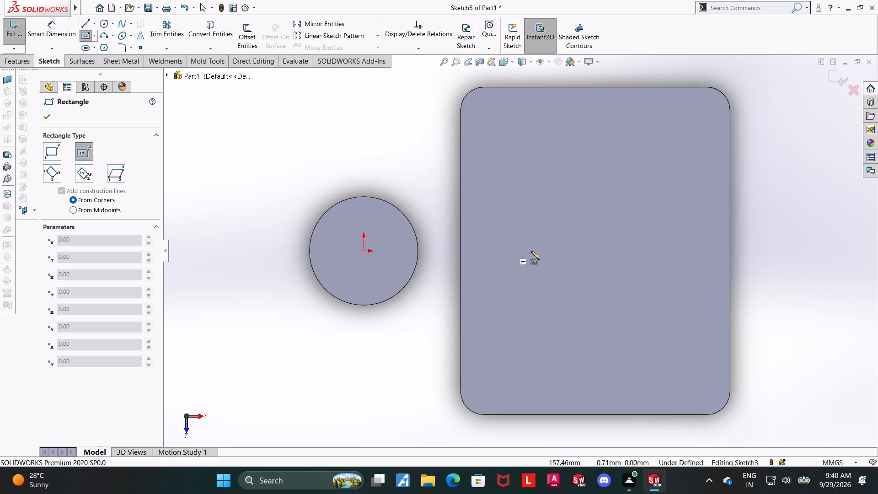
{"action": "left_click", "coordinate": [587, 251]}
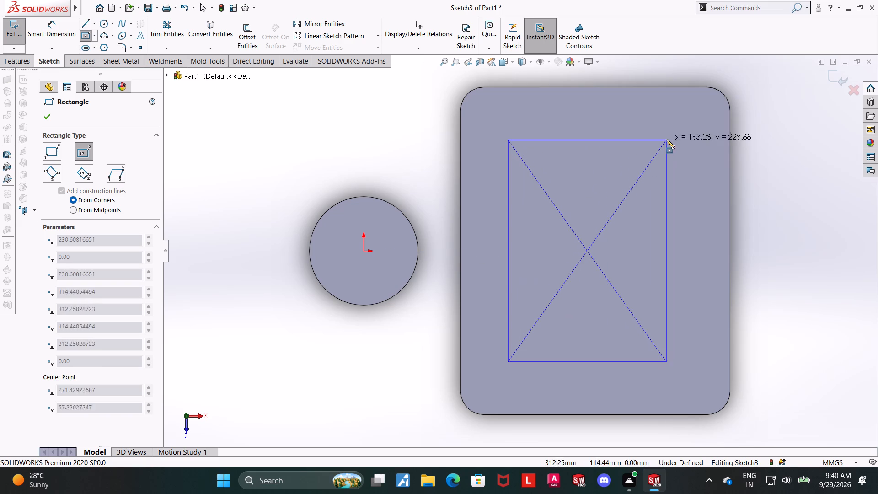
{"action": "left_click", "coordinate": [667, 136]}
{"action": "key", "text": "Escape"}
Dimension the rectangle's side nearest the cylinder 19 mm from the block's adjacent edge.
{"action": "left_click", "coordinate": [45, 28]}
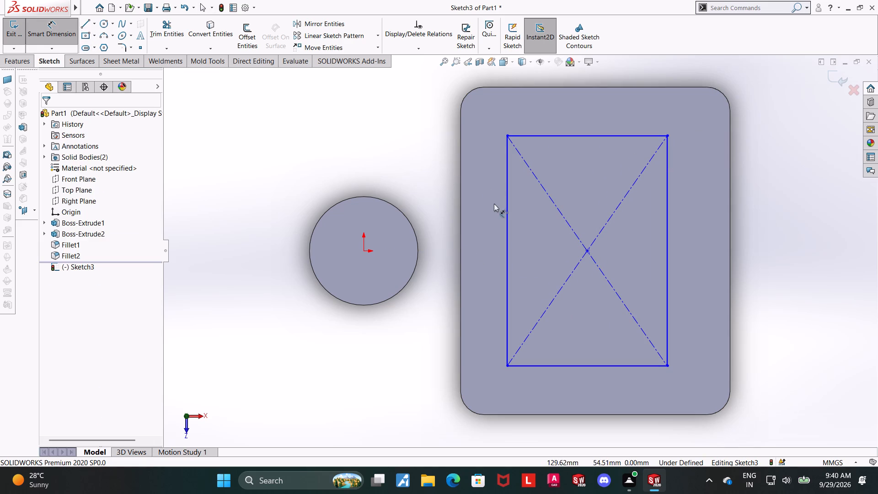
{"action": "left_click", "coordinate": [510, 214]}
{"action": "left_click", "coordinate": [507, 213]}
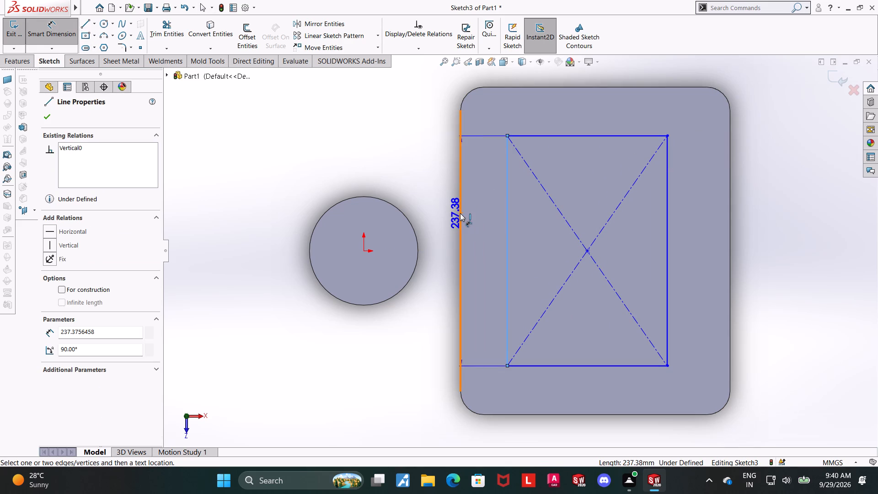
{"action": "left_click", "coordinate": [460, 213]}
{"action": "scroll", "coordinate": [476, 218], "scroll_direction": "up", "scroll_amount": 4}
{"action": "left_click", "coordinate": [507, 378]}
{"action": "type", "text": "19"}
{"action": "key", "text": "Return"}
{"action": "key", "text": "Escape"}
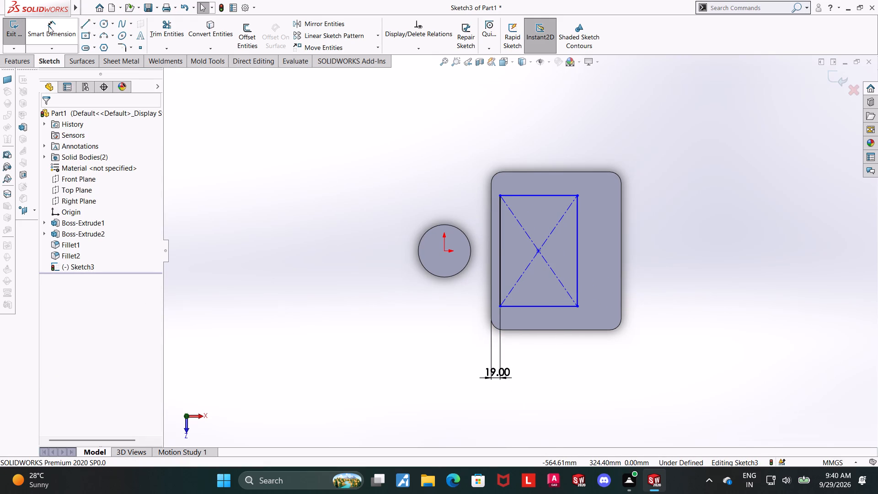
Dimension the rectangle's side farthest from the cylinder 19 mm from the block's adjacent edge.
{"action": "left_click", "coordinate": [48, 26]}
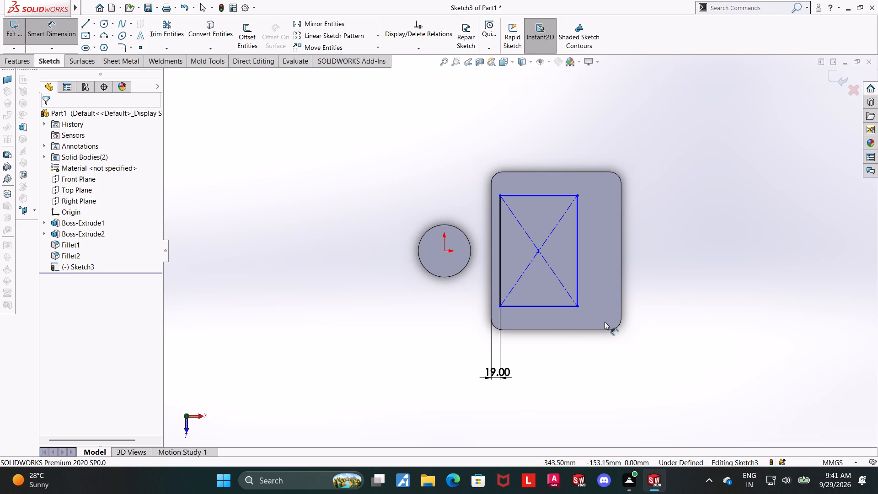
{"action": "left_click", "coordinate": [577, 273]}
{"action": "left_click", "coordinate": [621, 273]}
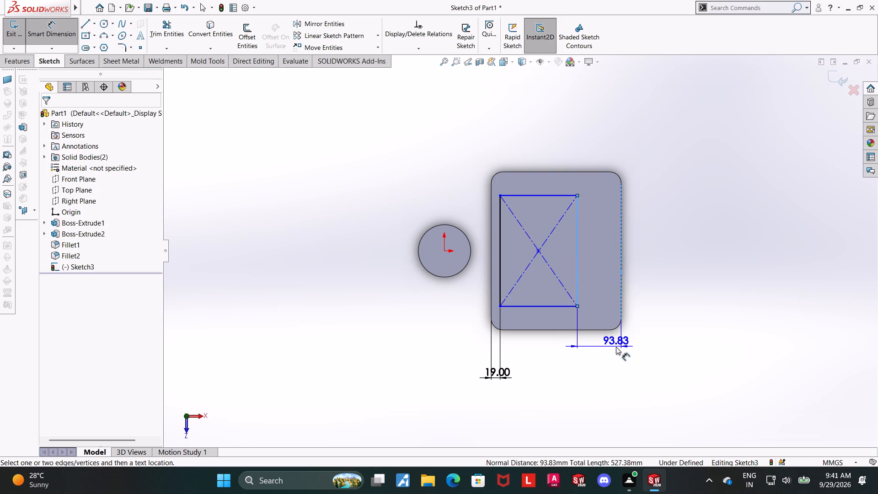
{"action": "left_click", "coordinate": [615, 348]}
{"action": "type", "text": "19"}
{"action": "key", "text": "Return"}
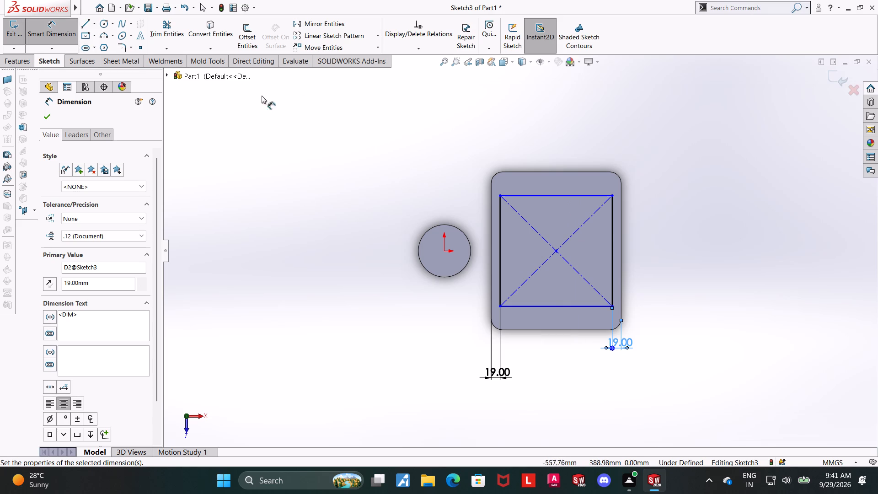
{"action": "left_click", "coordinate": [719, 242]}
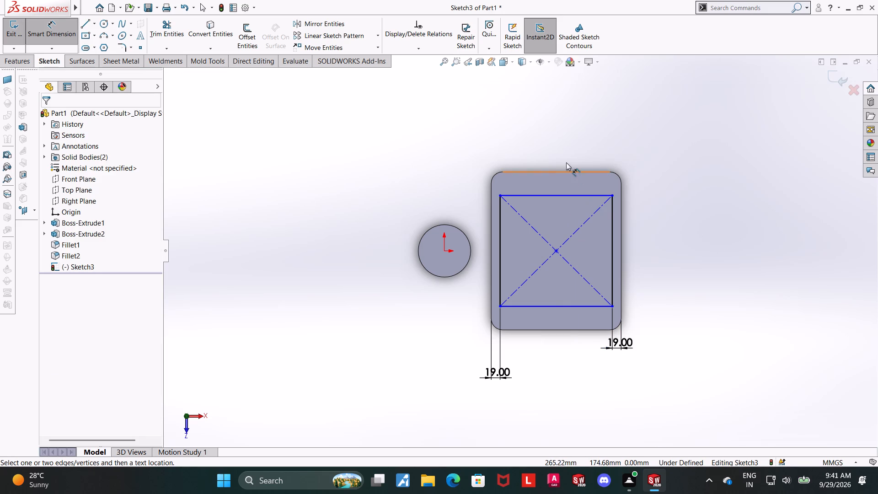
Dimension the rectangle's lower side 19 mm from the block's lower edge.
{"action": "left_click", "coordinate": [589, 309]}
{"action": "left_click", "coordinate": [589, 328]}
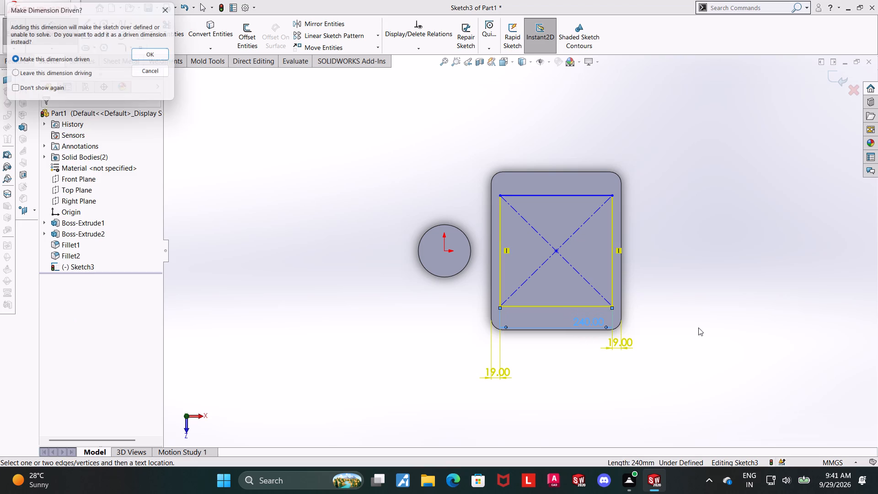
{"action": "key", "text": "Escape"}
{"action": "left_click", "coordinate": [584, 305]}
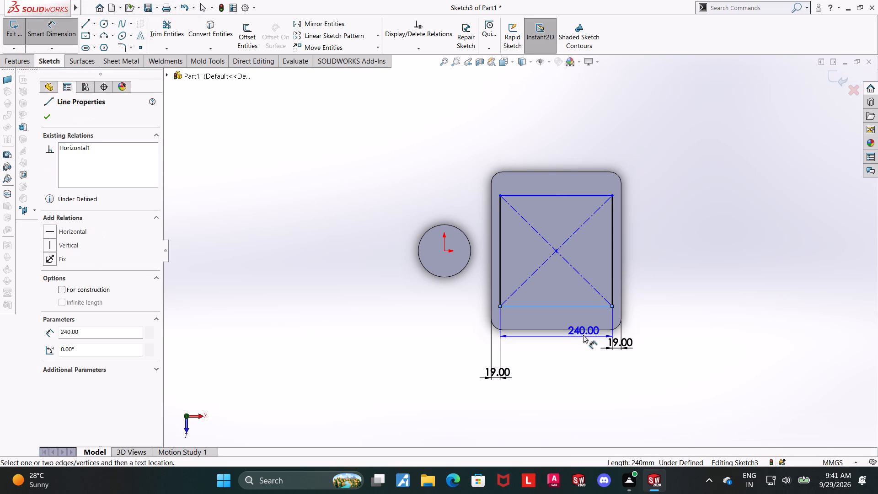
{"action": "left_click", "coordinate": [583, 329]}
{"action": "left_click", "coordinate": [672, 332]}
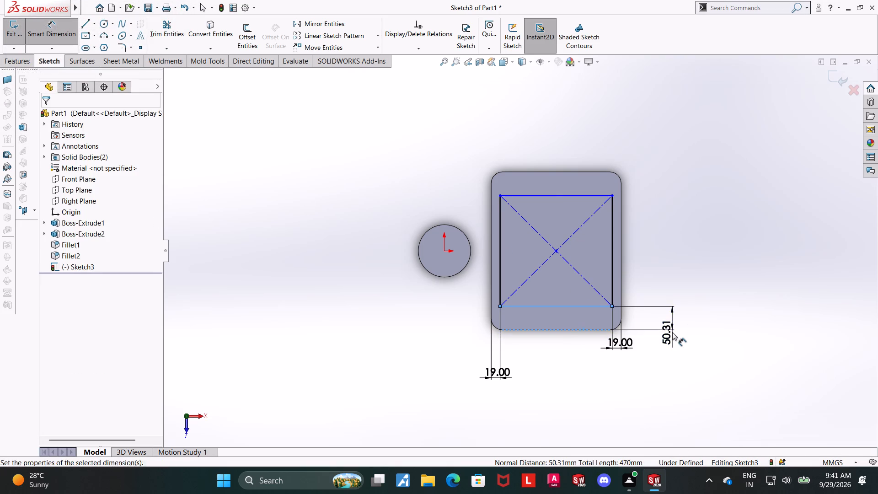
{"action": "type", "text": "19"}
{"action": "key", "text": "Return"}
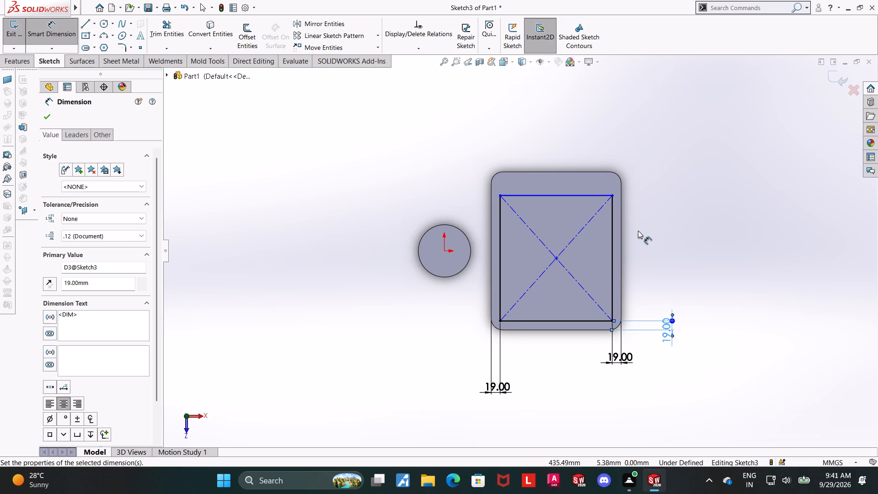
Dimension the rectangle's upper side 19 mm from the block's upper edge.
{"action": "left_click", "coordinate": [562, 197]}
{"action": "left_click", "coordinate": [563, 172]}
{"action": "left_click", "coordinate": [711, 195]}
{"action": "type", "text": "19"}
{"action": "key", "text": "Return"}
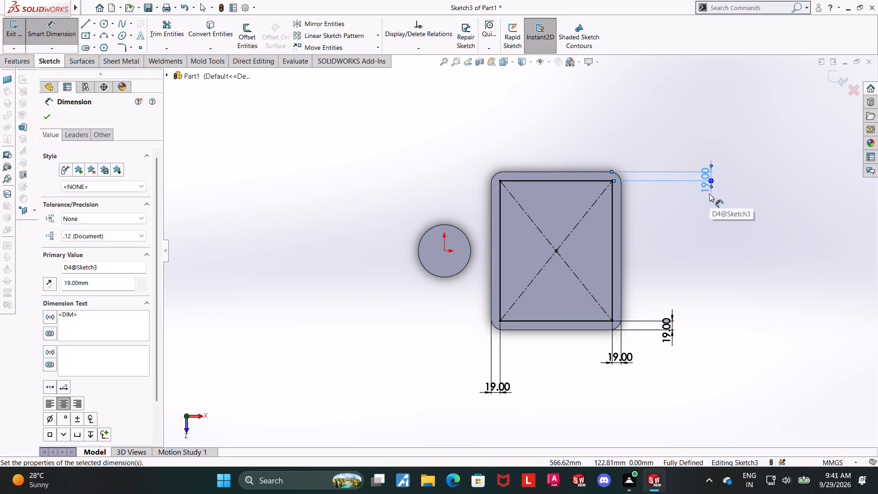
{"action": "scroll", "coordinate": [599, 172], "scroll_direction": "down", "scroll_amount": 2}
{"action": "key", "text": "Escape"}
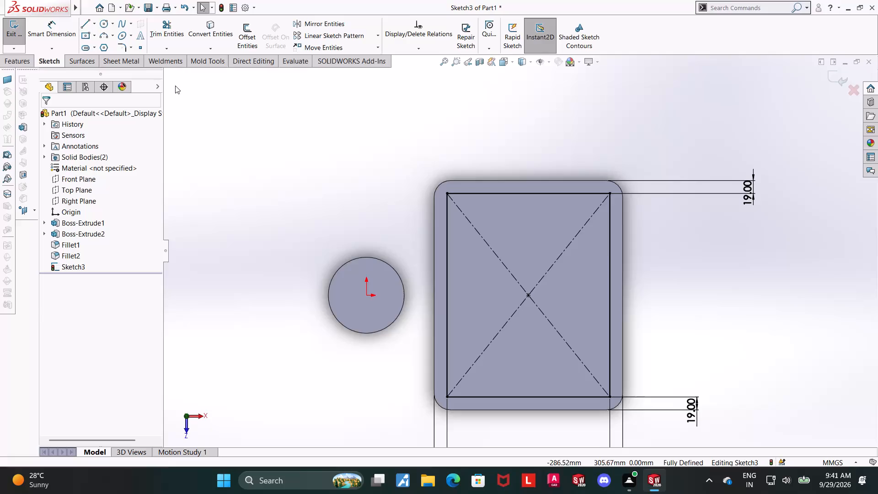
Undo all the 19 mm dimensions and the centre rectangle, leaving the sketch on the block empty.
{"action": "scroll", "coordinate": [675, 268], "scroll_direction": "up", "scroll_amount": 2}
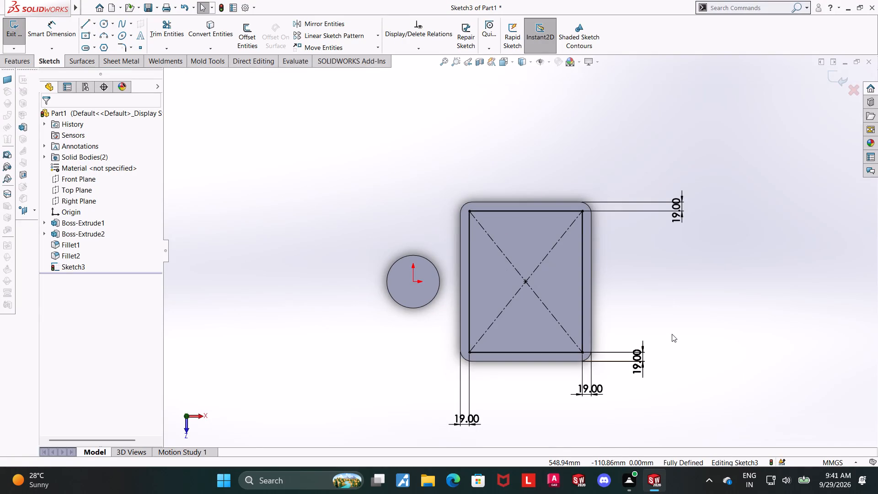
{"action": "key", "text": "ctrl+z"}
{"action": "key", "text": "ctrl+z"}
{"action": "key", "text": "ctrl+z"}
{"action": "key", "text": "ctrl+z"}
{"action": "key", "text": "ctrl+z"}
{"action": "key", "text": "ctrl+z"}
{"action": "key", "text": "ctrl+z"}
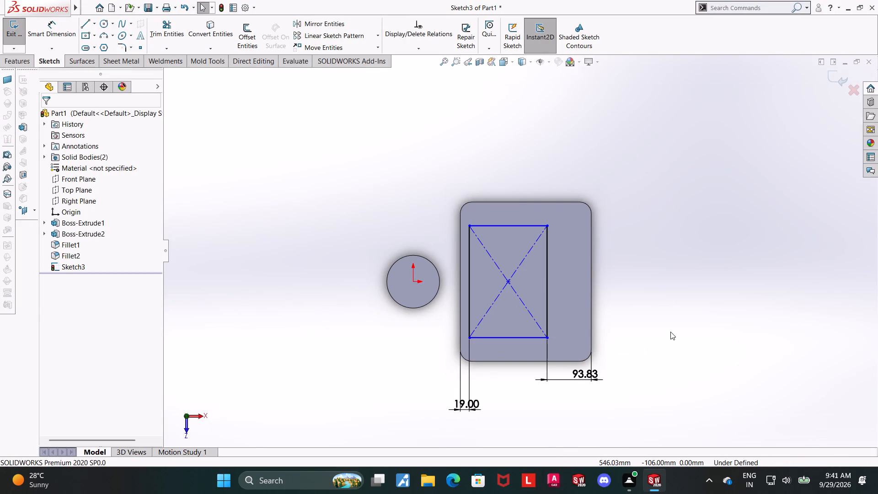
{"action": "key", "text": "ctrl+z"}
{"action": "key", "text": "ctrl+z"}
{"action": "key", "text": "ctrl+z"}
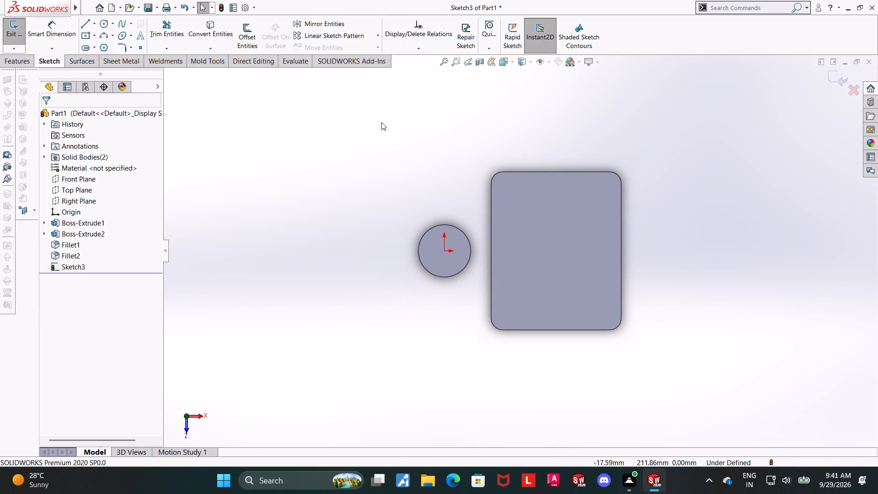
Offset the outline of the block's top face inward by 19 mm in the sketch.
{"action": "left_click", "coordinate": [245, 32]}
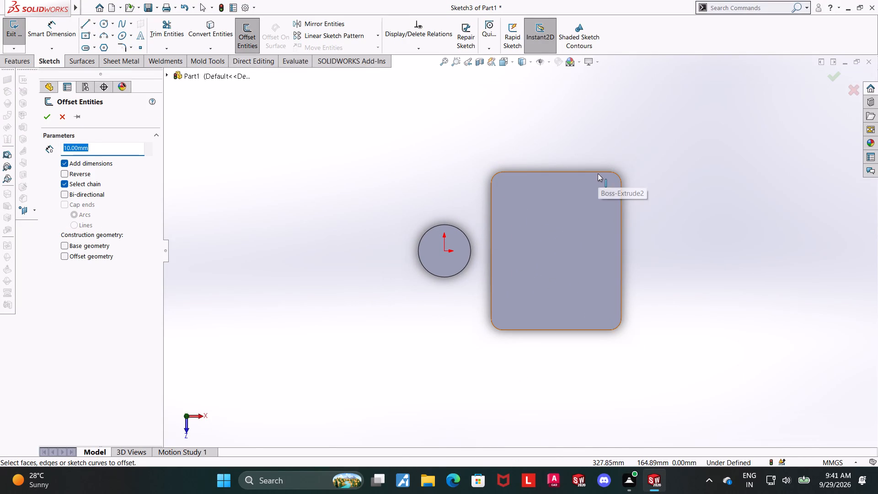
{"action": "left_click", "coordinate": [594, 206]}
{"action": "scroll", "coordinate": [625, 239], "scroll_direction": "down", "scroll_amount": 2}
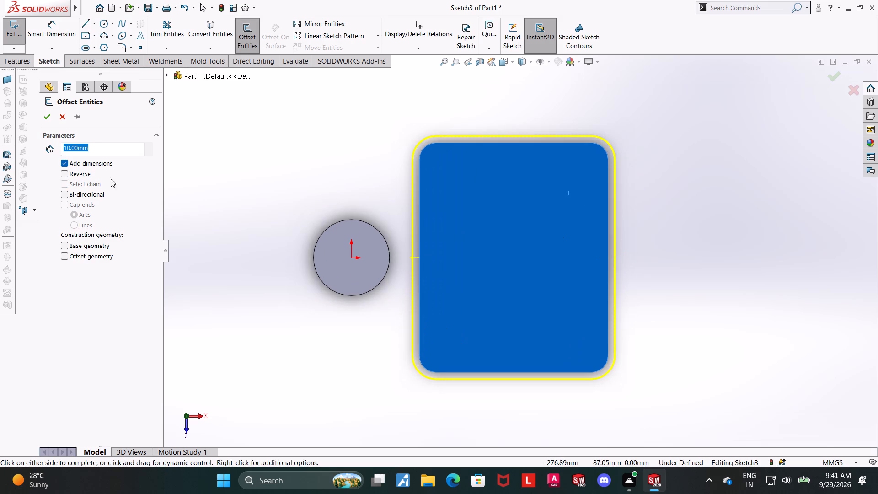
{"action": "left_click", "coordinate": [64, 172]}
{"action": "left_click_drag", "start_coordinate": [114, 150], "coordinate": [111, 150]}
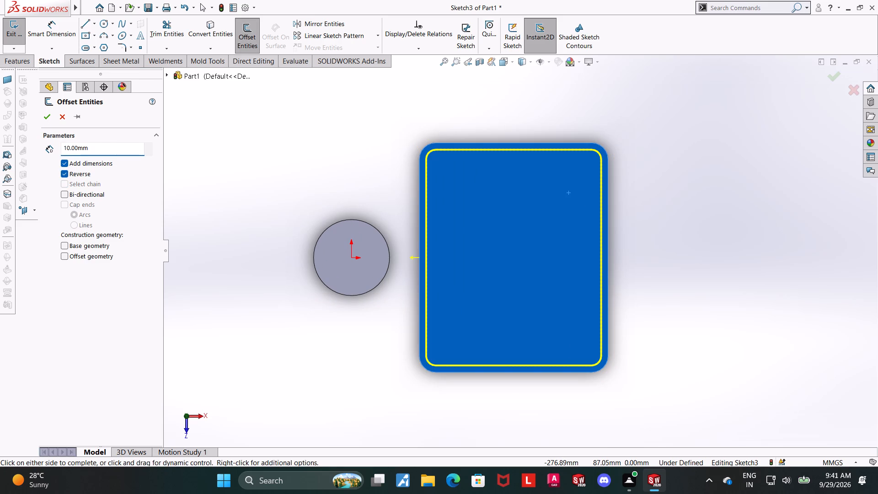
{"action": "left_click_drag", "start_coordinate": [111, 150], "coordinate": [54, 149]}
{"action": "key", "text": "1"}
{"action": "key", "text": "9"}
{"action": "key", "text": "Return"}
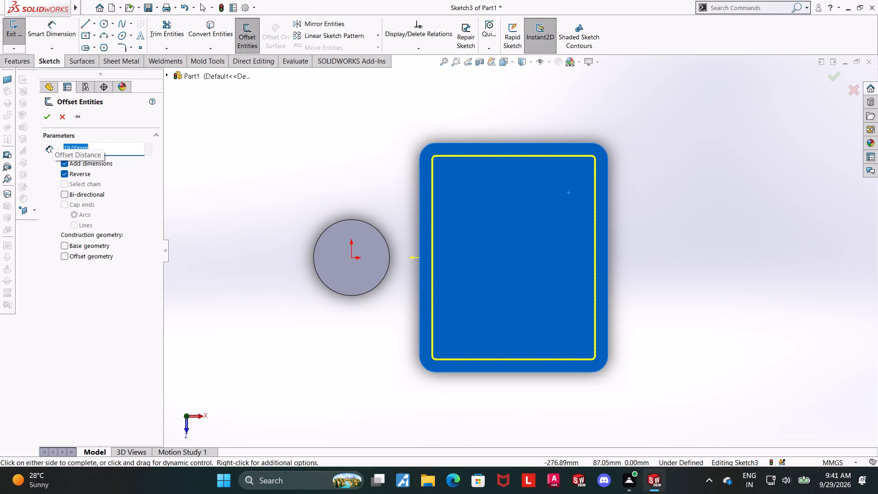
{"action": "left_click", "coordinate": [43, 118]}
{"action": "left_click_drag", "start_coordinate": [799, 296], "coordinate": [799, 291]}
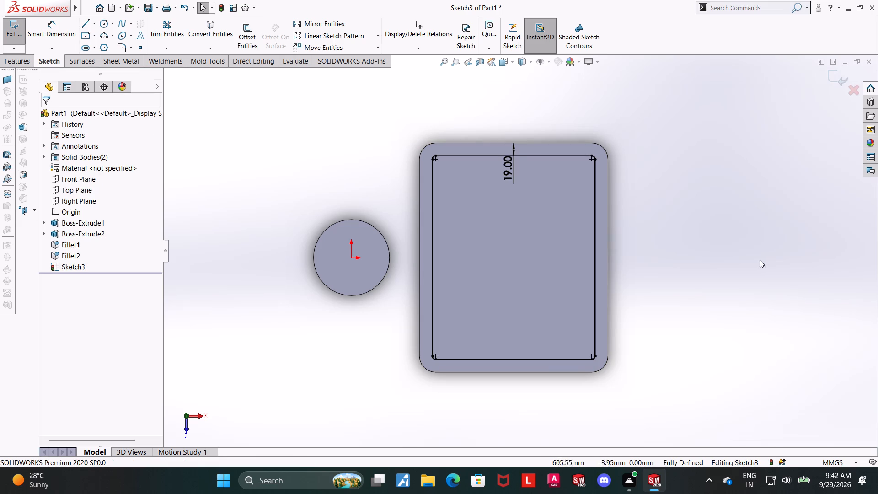
Check the length of the offset outline's long side and the radius of its corner arc.
{"action": "scroll", "coordinate": [691, 252], "scroll_direction": "down", "scroll_amount": 2}
{"action": "left_click", "coordinate": [58, 19]}
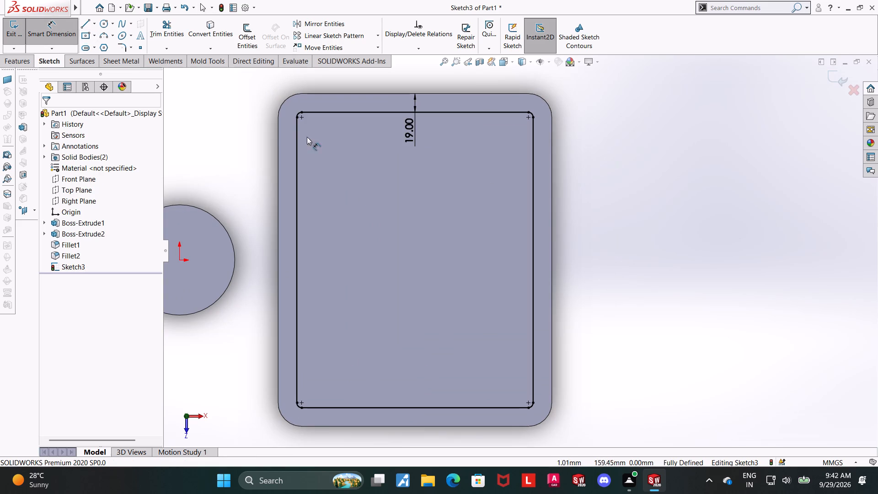
{"action": "left_click", "coordinate": [535, 202]}
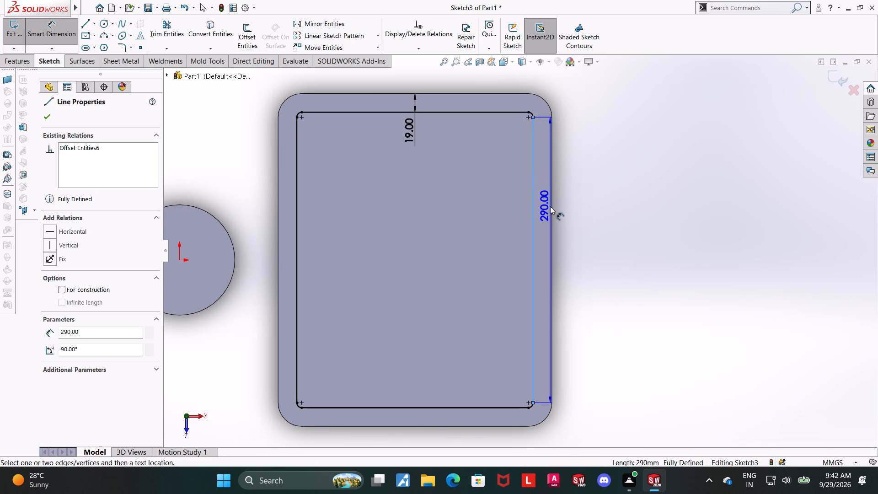
{"action": "left_click", "coordinate": [551, 207]}
{"action": "key", "text": "Escape"}
{"action": "key", "text": "Escape"}
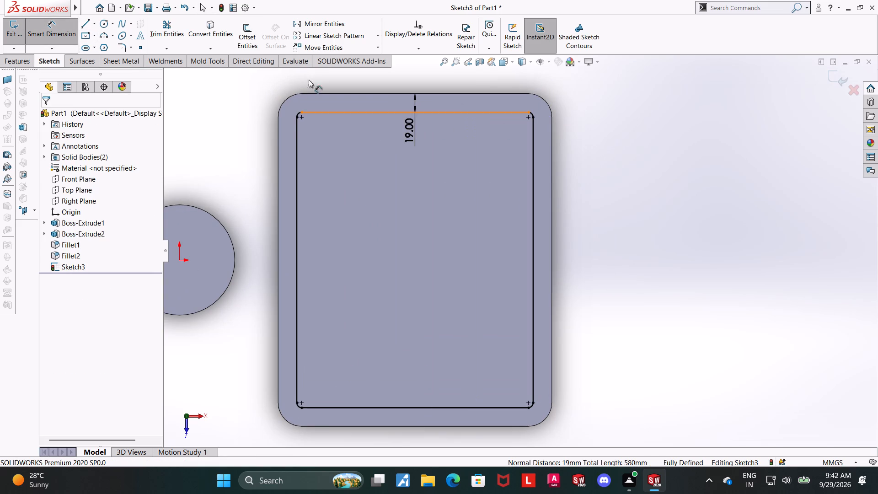
{"action": "scroll", "coordinate": [295, 118], "scroll_direction": "down", "scroll_amount": 5}
{"action": "left_click", "coordinate": [364, 148]}
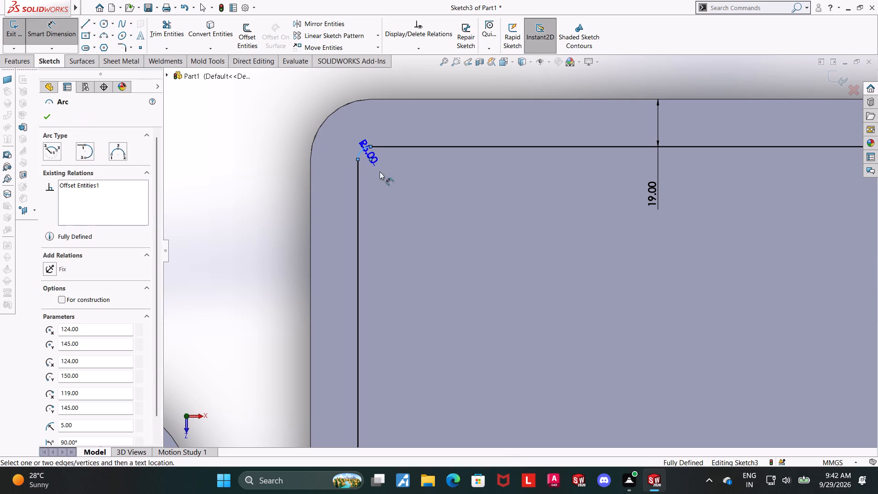
{"action": "scroll", "coordinate": [392, 182], "scroll_direction": "up", "scroll_amount": 10}
{"action": "key", "text": "Escape"}
{"action": "key", "text": "Escape"}
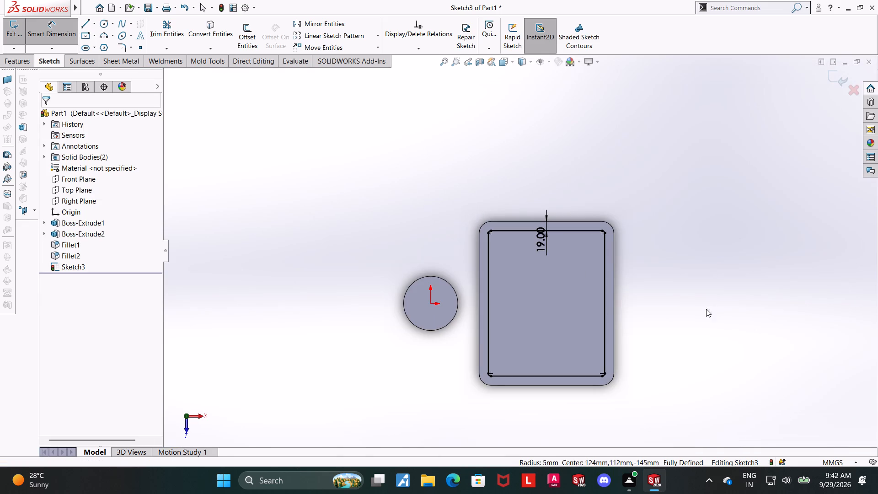
Undo the offset outline, its sketch and the 24 mm fillets on the block's vertical corner edges.
{"action": "key", "text": "ctrl+z"}
{"action": "key", "text": "ctrl+z"}
{"action": "key", "text": "ctrl+z"}
{"action": "key", "text": "ctrl+z"}
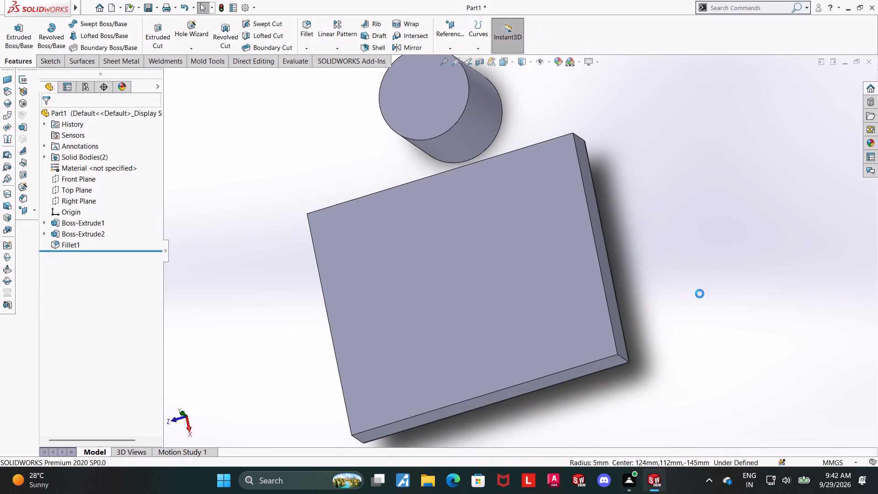
Start a new sketch on the block's flat top face and view it face-on.
{"action": "scroll", "coordinate": [687, 296], "scroll_direction": "up", "scroll_amount": 2}
{"action": "middle_click_drag", "start_coordinate": [611, 344], "coordinate": [705, 268]}
{"action": "key", "text": "Escape"}
{"action": "left_click", "coordinate": [541, 238]}
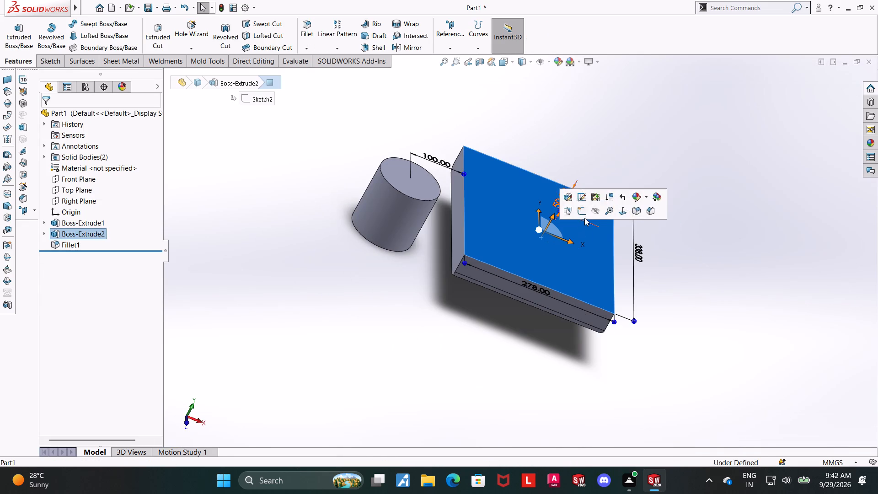
{"action": "left_click", "coordinate": [583, 211]}
{"action": "left_click", "coordinate": [69, 260]}
{"action": "left_click", "coordinate": [95, 248]}
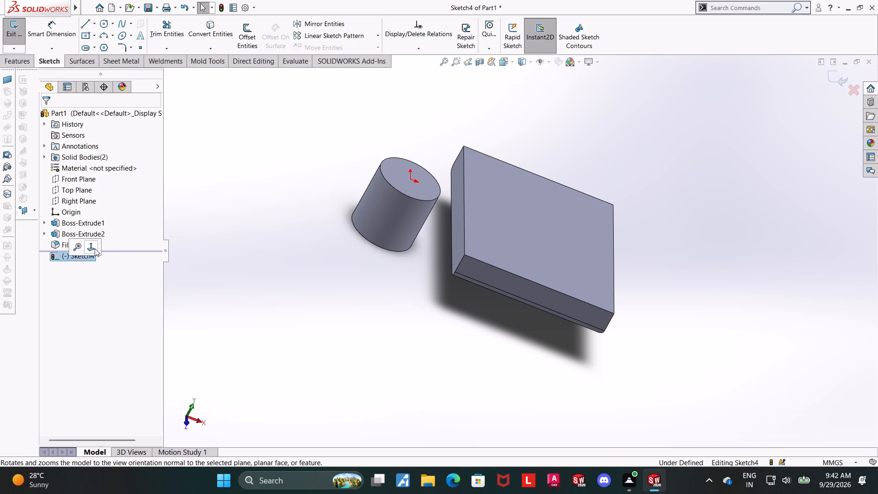
{"action": "scroll", "coordinate": [739, 326], "scroll_direction": "up", "scroll_amount": 5}
{"action": "scroll", "coordinate": [694, 316], "scroll_direction": "down", "scroll_amount": 2}
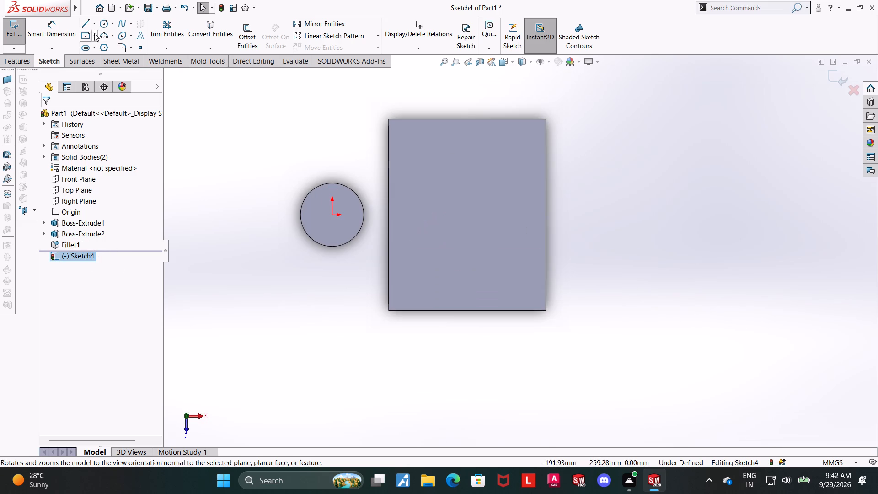
Sketch a centre rectangle about 223 by 295 mm on the block's top face, with its centre level with the origin.
{"action": "left_click", "coordinate": [90, 35]}
{"action": "left_click", "coordinate": [460, 215]}
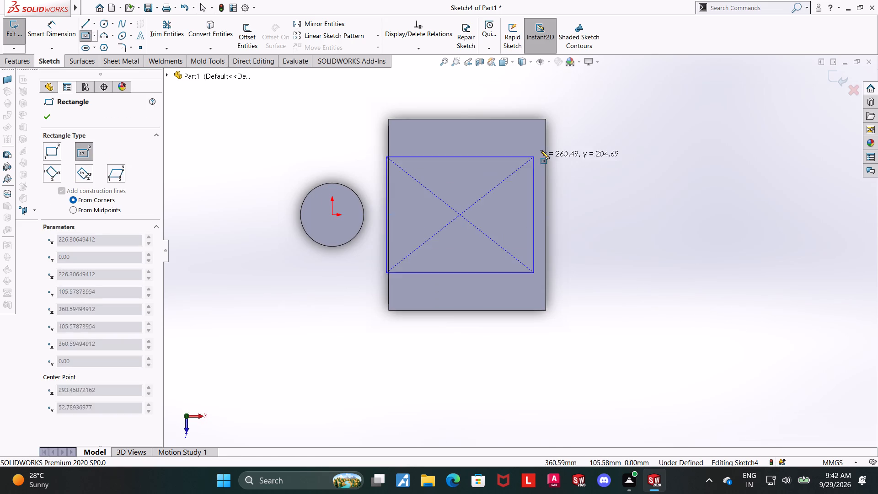
{"action": "left_click", "coordinate": [523, 131]}
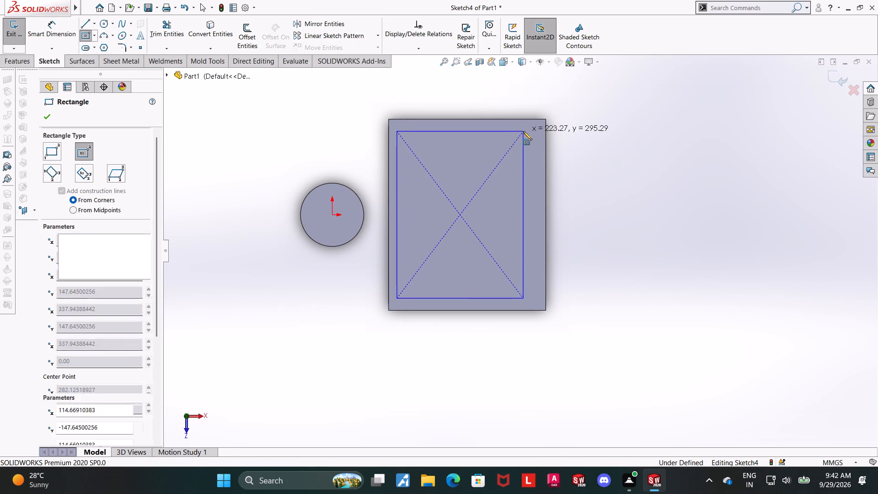
{"action": "key", "text": "Escape"}
Dimension the rectangle's side nearest the cylinder 19 mm from the block's adjacent edge.
{"action": "left_click", "coordinate": [58, 34]}
{"action": "scroll", "coordinate": [583, 251], "scroll_direction": "down", "scroll_amount": 3}
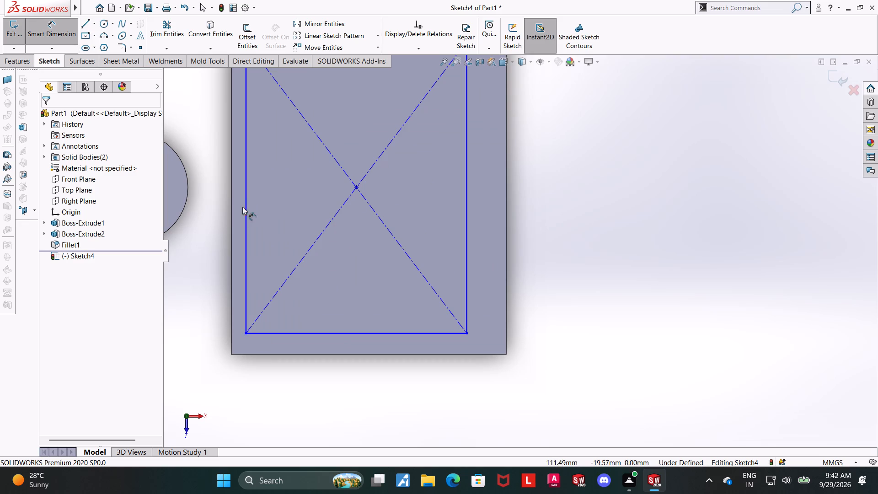
{"action": "left_click", "coordinate": [231, 207]}
{"action": "left_click", "coordinate": [246, 211]}
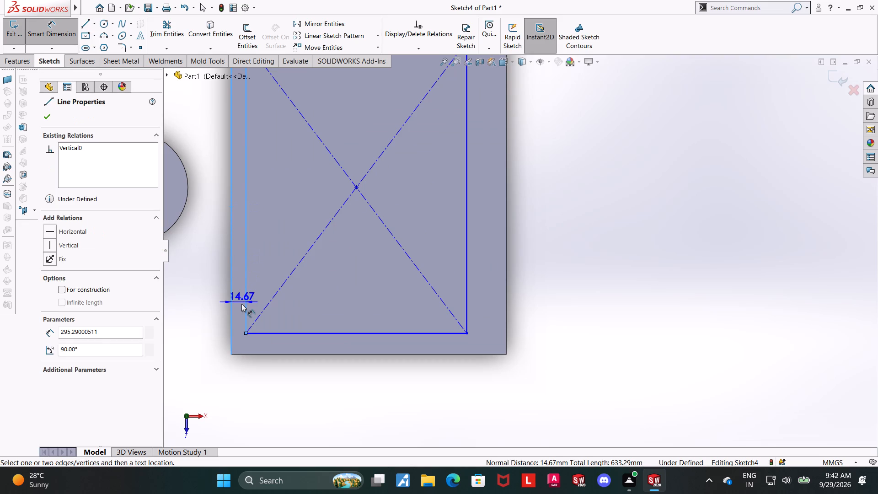
{"action": "left_click", "coordinate": [241, 304]}
{"action": "type", "text": "19"}
{"action": "key", "text": "Return"}
{"action": "key", "text": "Escape"}
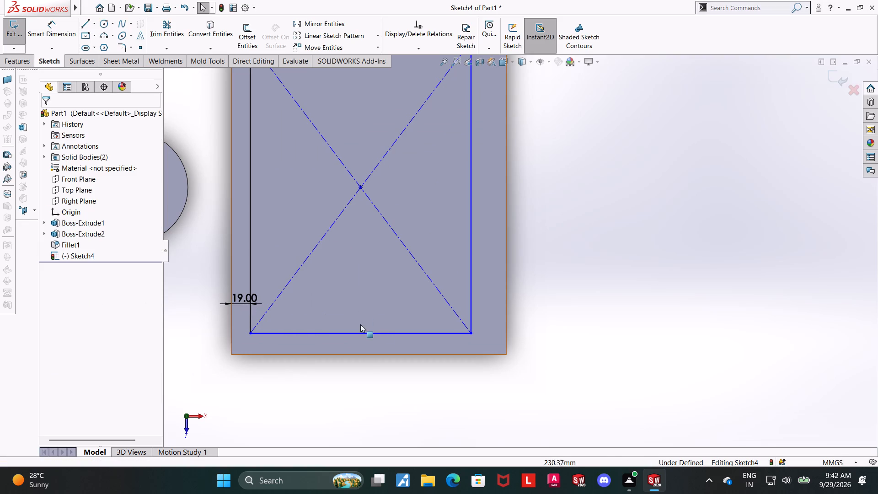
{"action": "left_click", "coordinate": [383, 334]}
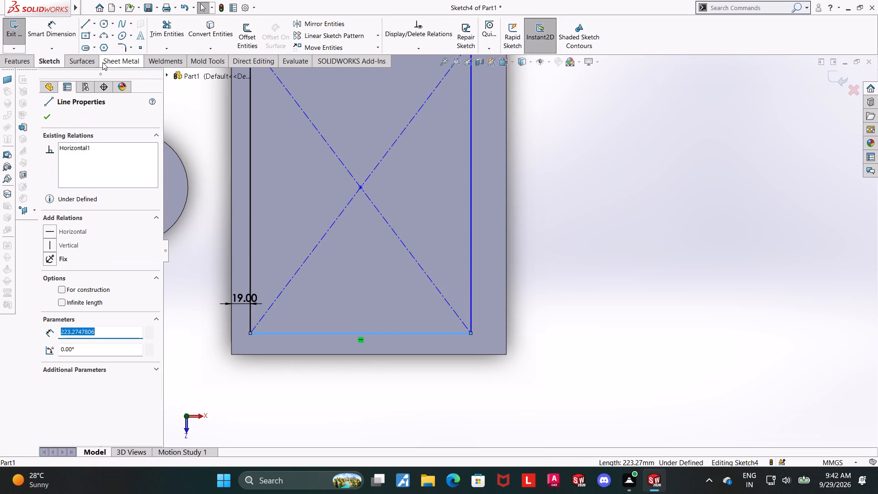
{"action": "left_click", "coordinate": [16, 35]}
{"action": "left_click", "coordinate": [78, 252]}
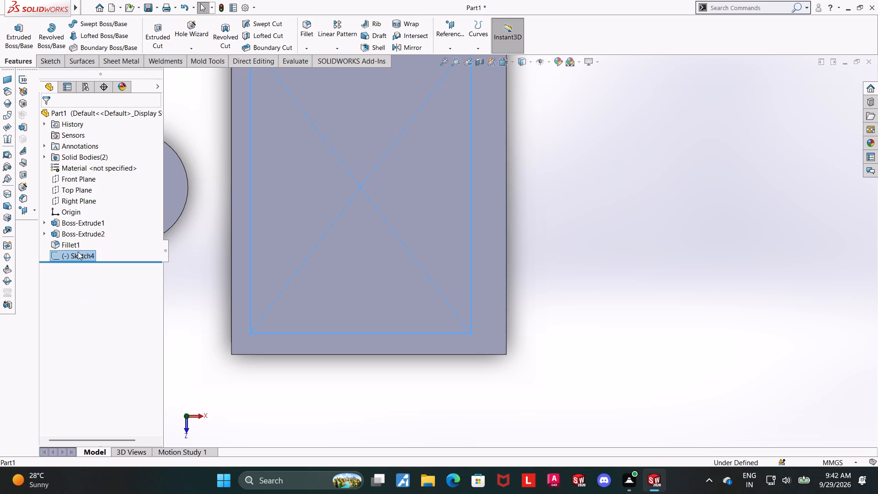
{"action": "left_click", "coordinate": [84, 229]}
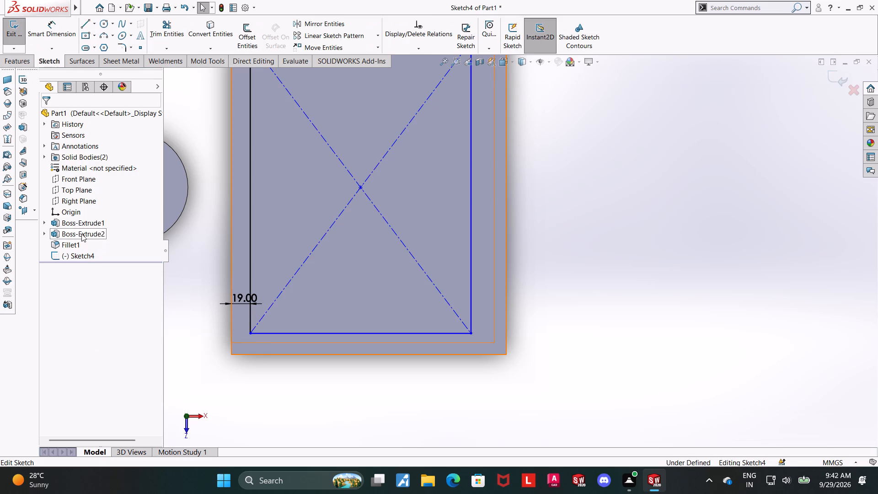
Dimension the rectangle's short side at the +Z end 19 mm from the block's adjacent edge.
{"action": "left_click", "coordinate": [48, 30]}
{"action": "left_click", "coordinate": [423, 333]}
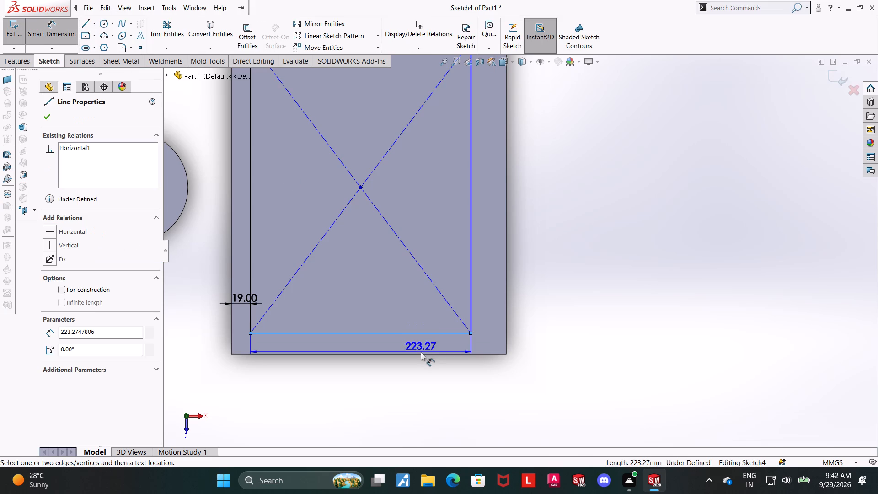
{"action": "left_click", "coordinate": [422, 353]}
{"action": "left_click", "coordinate": [653, 354]}
{"action": "type", "text": "19"}
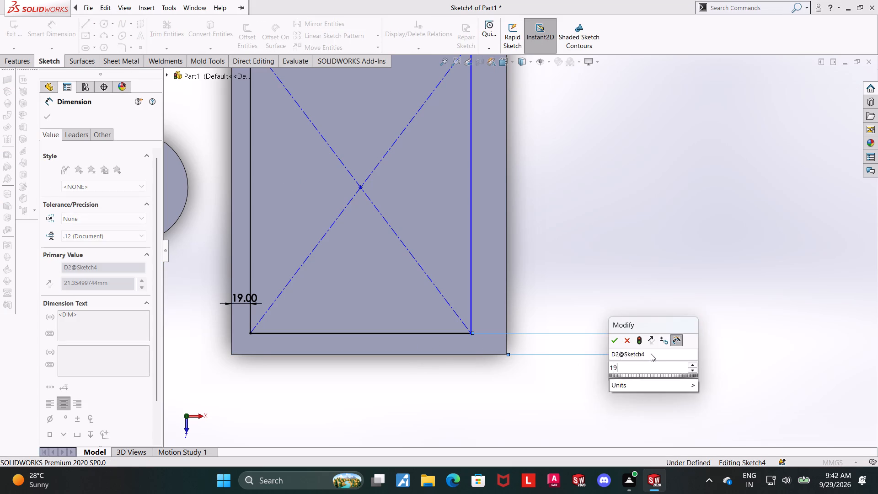
{"action": "key", "text": "Return"}
{"action": "key", "text": "Escape"}
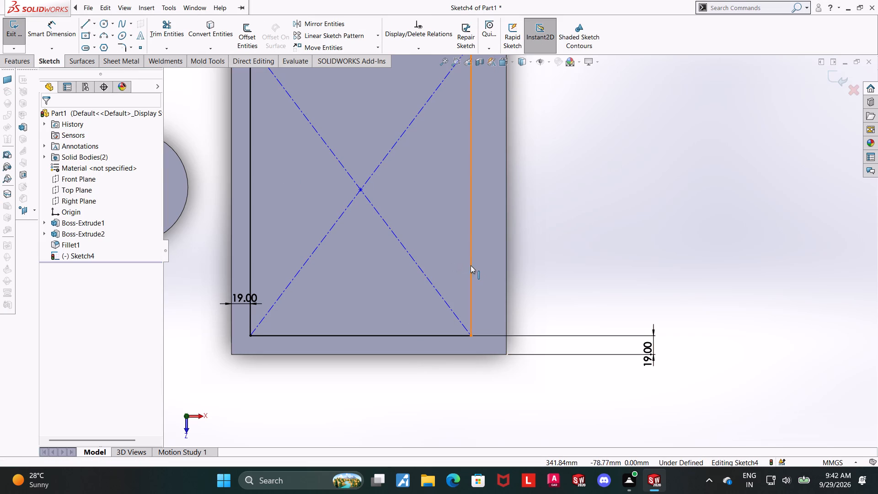
Dimension the rectangle's long side farthest from the cylinder 19 mm from the block's adjacent edge.
{"action": "left_click", "coordinate": [471, 265]}
{"action": "key", "text": "Escape"}
{"action": "left_click", "coordinate": [48, 31]}
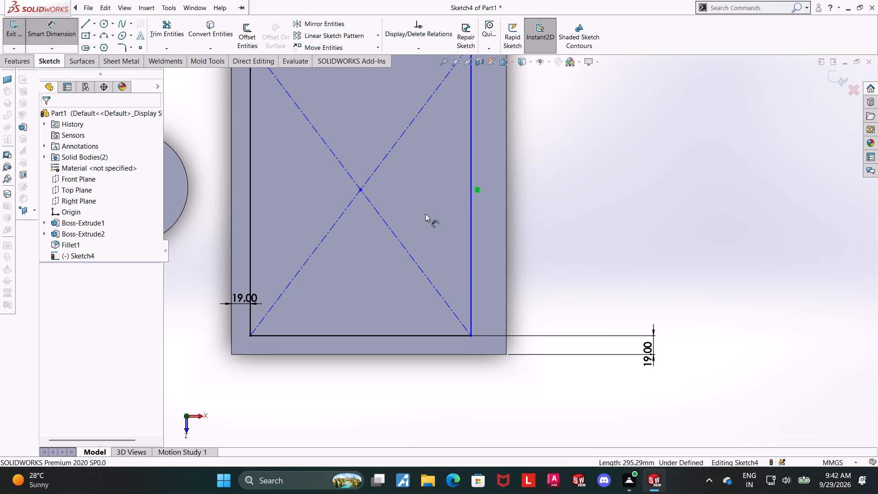
{"action": "left_click", "coordinate": [471, 249]}
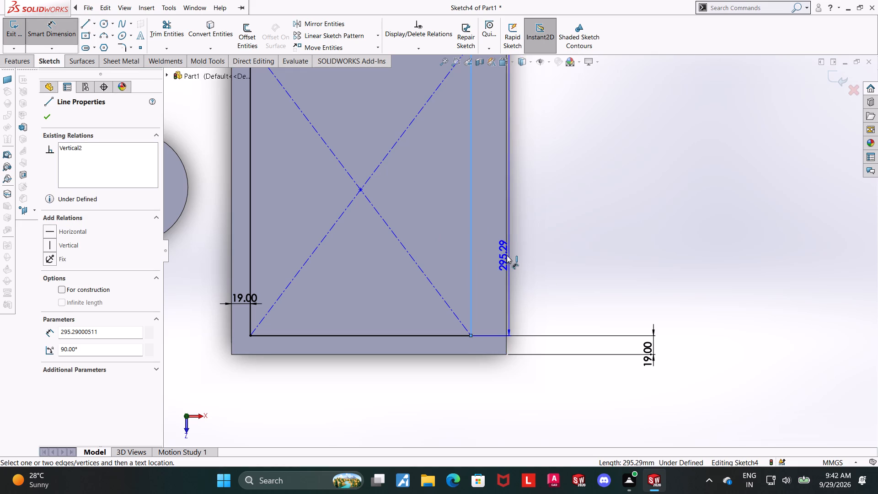
{"action": "left_click", "coordinate": [505, 255]}
{"action": "left_click", "coordinate": [506, 404]}
{"action": "type", "text": "19"}
{"action": "key", "text": "Return"}
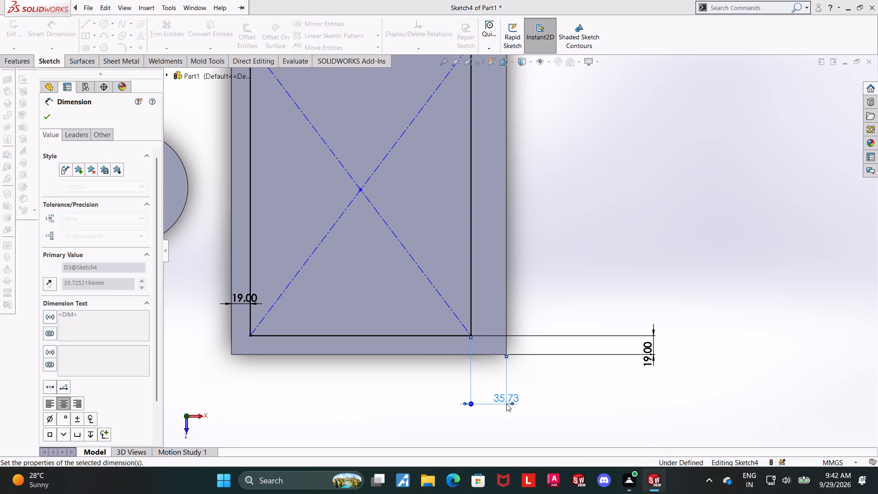
{"action": "key", "text": "Escape"}
Dimension the rectangle's remaining short side, opposite the +Z end, 19 mm from the block's adjacent edge.
{"action": "scroll", "coordinate": [610, 336], "scroll_direction": "up", "scroll_amount": 5}
{"action": "scroll", "coordinate": [577, 206], "scroll_direction": "down", "scroll_amount": 3}
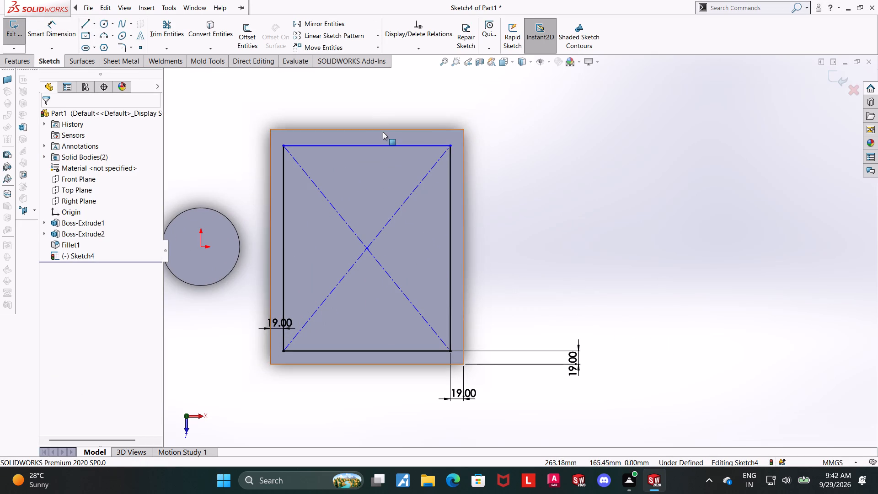
{"action": "left_click", "coordinate": [382, 130]}
{"action": "left_click", "coordinate": [59, 28]}
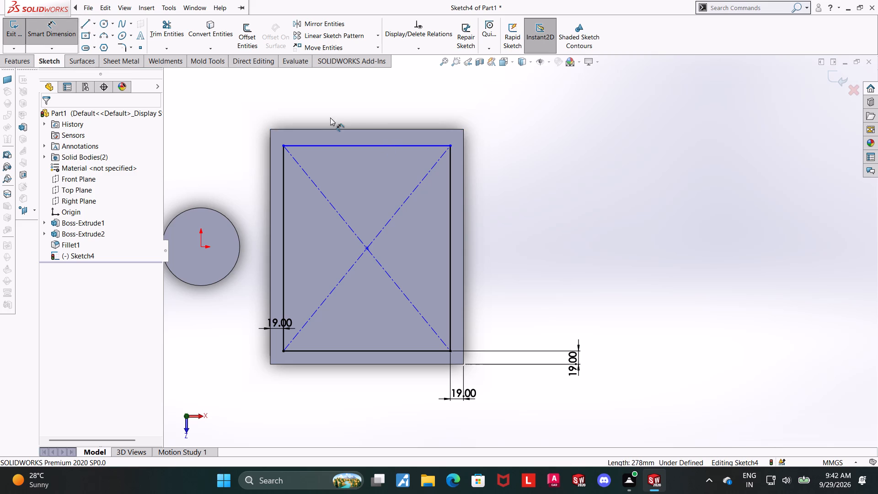
{"action": "left_click", "coordinate": [343, 144]}
{"action": "left_click", "coordinate": [342, 129]}
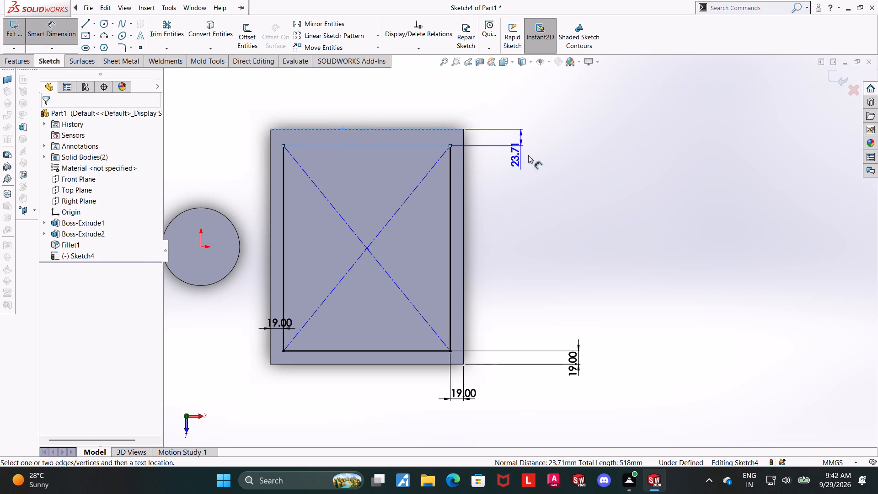
{"action": "left_click", "coordinate": [528, 155]}
{"action": "type", "text": "19"}
{"action": "key", "text": "Return"}
{"action": "key", "text": "Escape"}
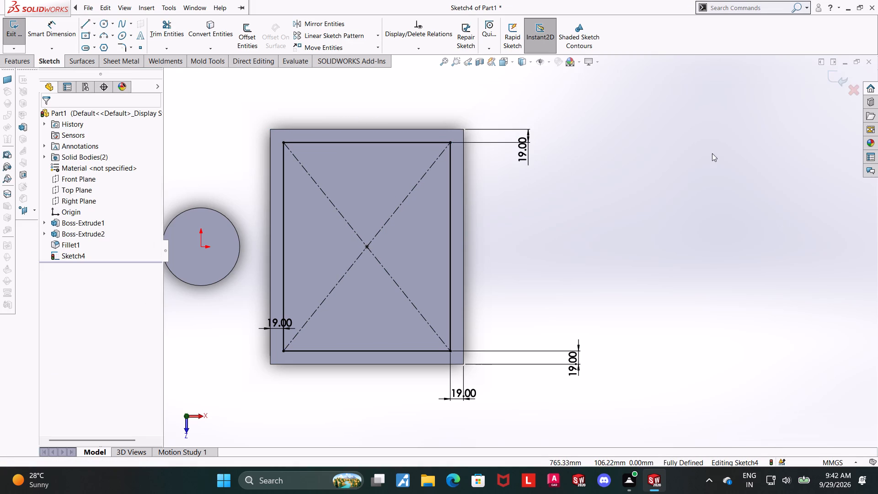
Apply 12 mm sketch fillets to all four corners of the inset rectangle.
{"action": "scroll", "coordinate": [155, 83], "scroll_direction": "down", "scroll_amount": 1}
{"action": "left_click", "coordinate": [123, 46]}
{"action": "scroll", "coordinate": [278, 137], "scroll_direction": "down", "scroll_amount": 3}
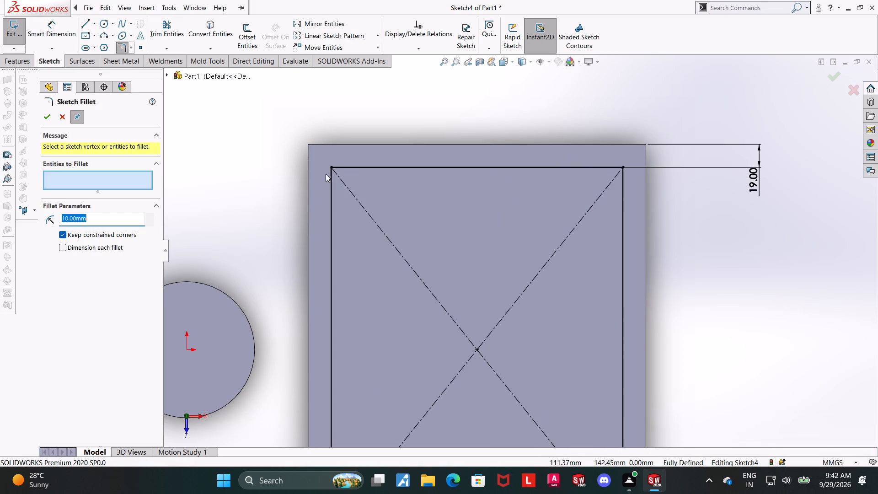
{"action": "type", "text": "12"}
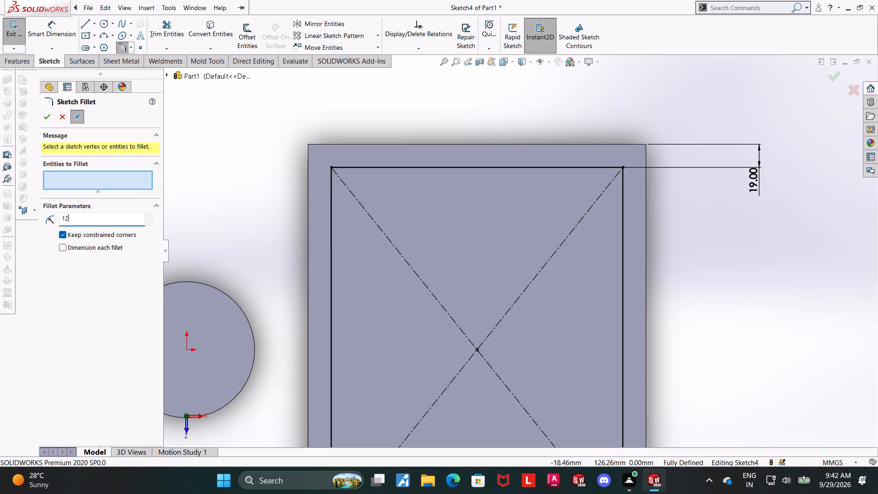
{"action": "key", "text": "Return"}
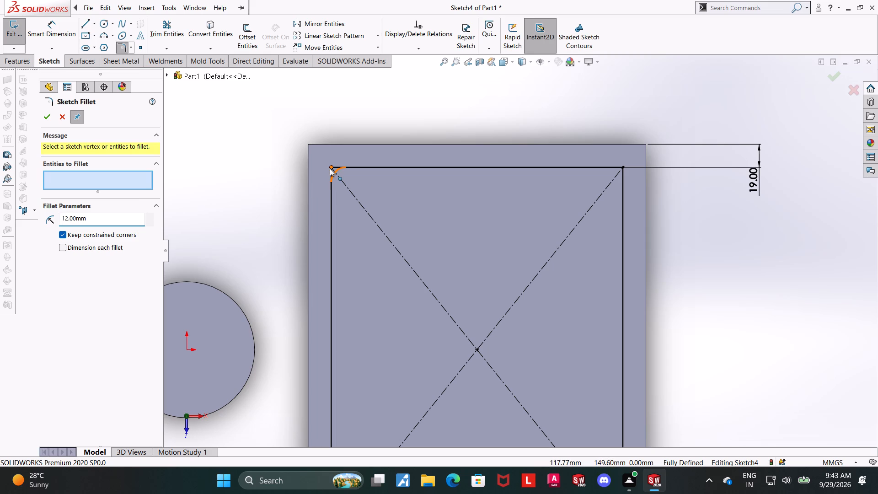
{"action": "left_click", "coordinate": [330, 168]}
{"action": "left_click", "coordinate": [622, 167]}
{"action": "scroll", "coordinate": [618, 190], "scroll_direction": "up", "scroll_amount": 4}
{"action": "scroll", "coordinate": [500, 381], "scroll_direction": "down", "scroll_amount": 2}
{"action": "left_click", "coordinate": [406, 375]}
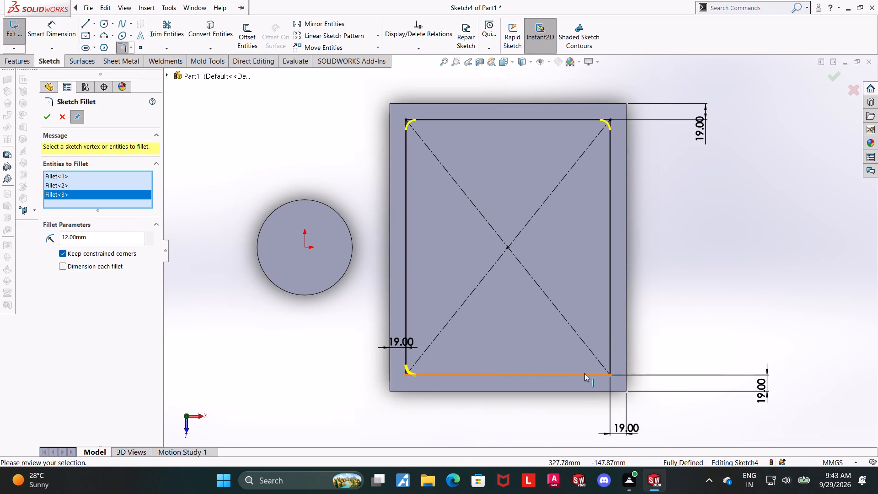
{"action": "left_click", "coordinate": [608, 373]}
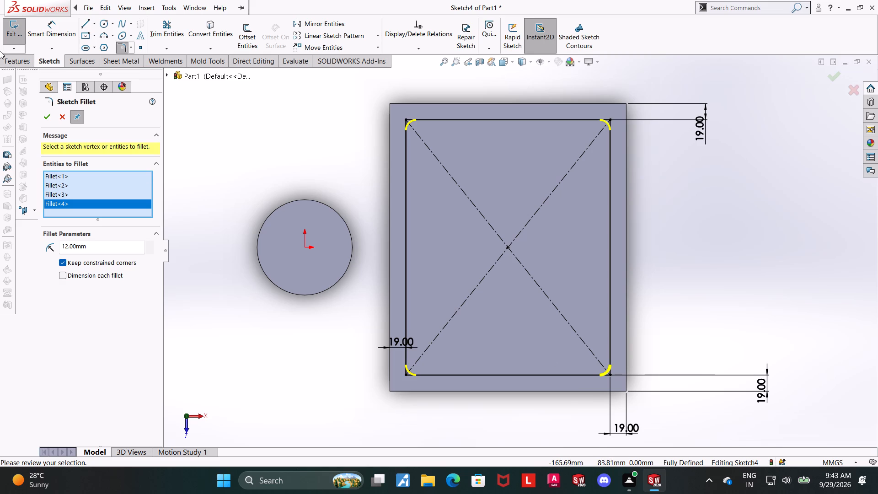
{"action": "left_click", "coordinate": [43, 118]}
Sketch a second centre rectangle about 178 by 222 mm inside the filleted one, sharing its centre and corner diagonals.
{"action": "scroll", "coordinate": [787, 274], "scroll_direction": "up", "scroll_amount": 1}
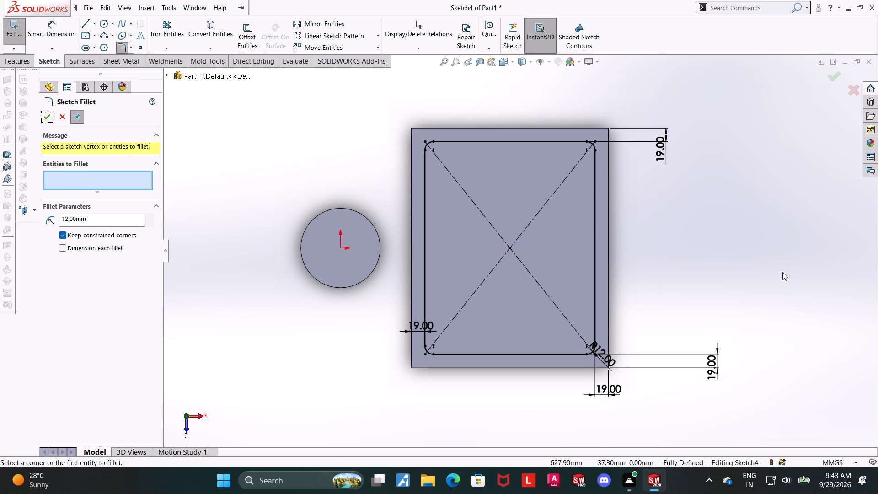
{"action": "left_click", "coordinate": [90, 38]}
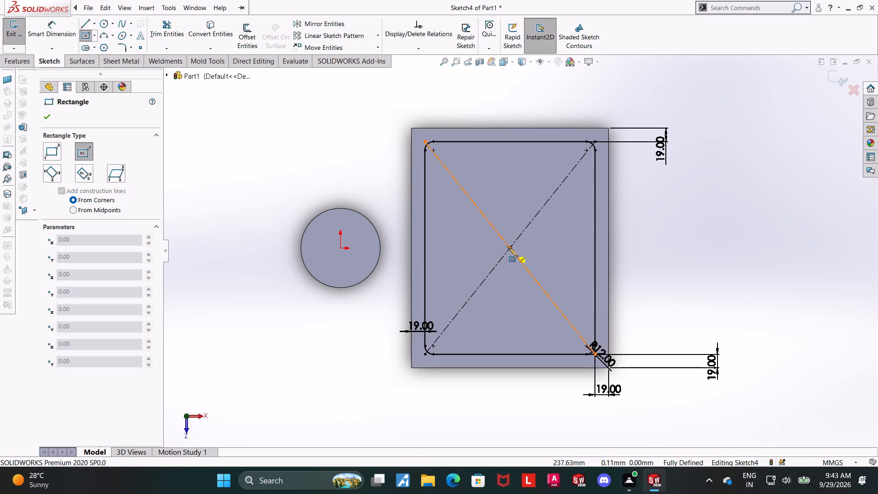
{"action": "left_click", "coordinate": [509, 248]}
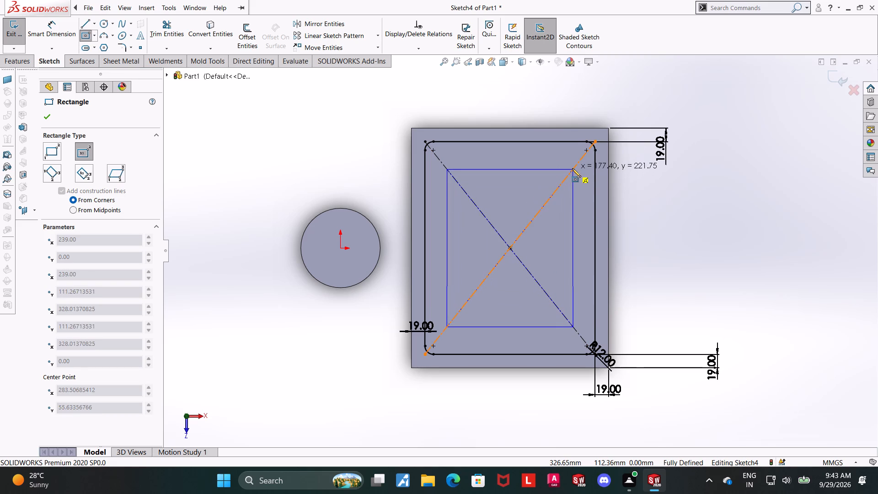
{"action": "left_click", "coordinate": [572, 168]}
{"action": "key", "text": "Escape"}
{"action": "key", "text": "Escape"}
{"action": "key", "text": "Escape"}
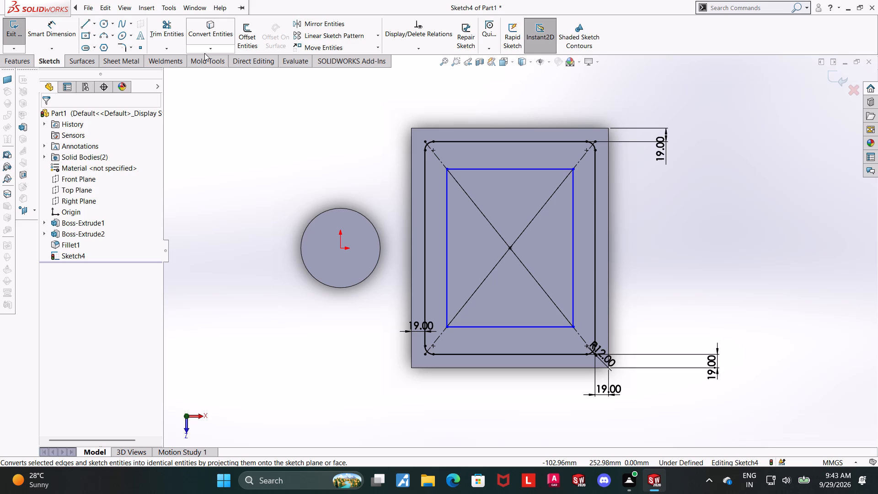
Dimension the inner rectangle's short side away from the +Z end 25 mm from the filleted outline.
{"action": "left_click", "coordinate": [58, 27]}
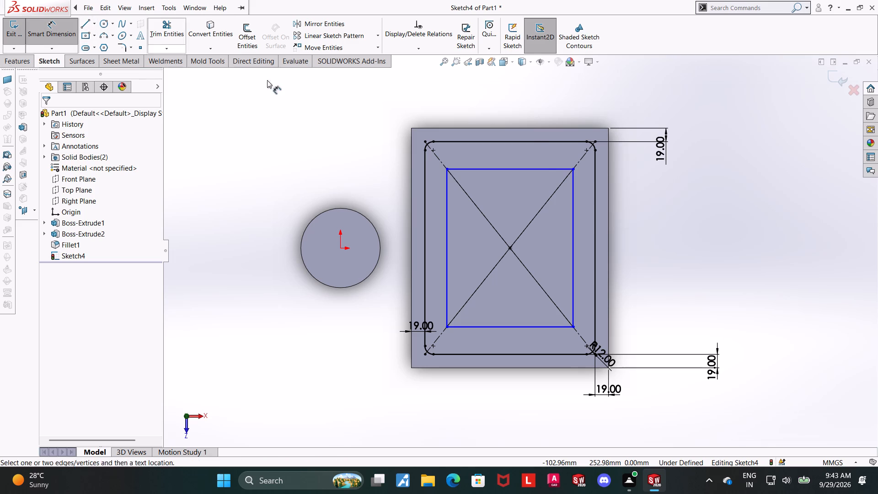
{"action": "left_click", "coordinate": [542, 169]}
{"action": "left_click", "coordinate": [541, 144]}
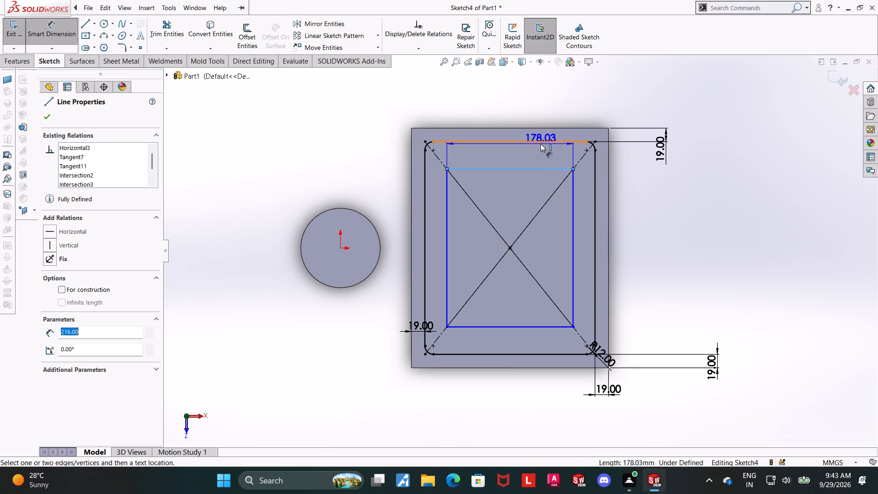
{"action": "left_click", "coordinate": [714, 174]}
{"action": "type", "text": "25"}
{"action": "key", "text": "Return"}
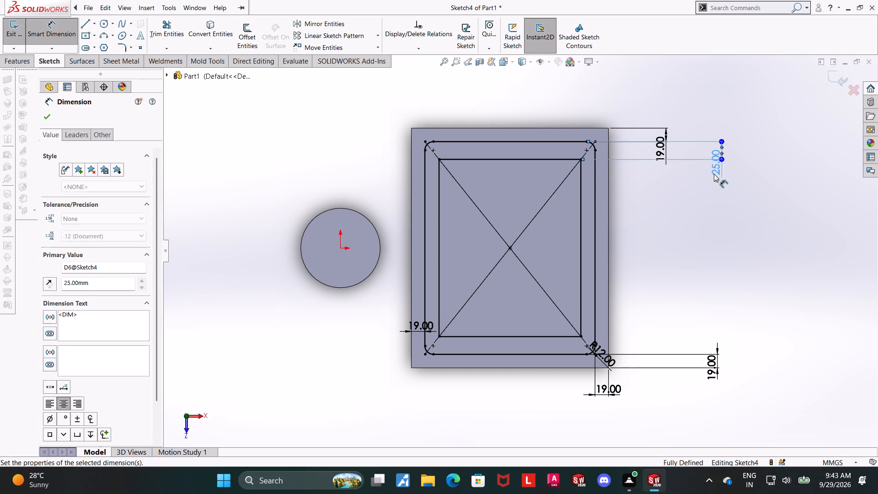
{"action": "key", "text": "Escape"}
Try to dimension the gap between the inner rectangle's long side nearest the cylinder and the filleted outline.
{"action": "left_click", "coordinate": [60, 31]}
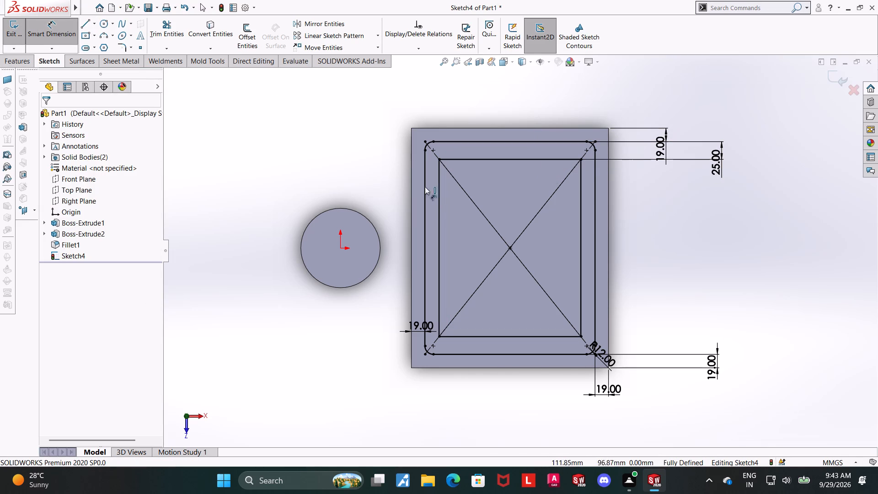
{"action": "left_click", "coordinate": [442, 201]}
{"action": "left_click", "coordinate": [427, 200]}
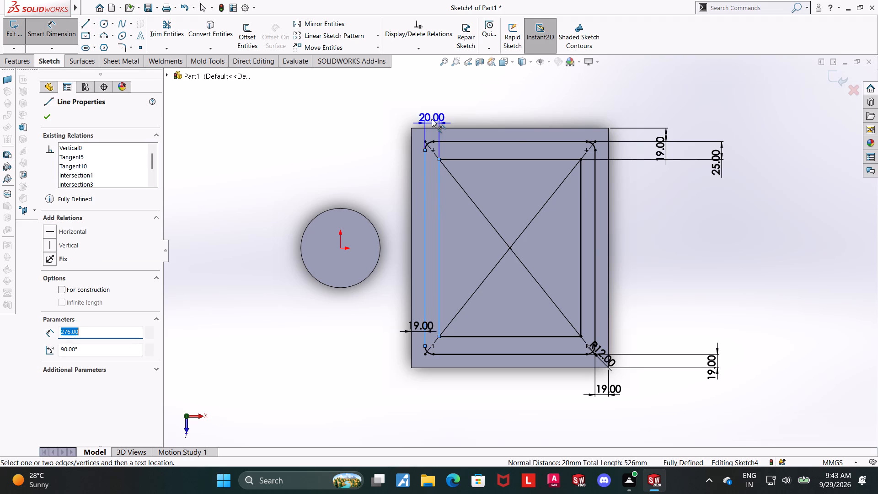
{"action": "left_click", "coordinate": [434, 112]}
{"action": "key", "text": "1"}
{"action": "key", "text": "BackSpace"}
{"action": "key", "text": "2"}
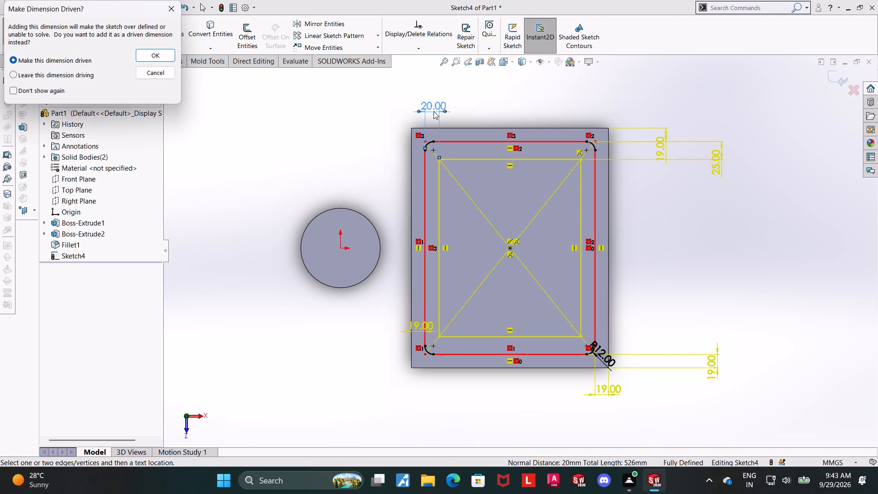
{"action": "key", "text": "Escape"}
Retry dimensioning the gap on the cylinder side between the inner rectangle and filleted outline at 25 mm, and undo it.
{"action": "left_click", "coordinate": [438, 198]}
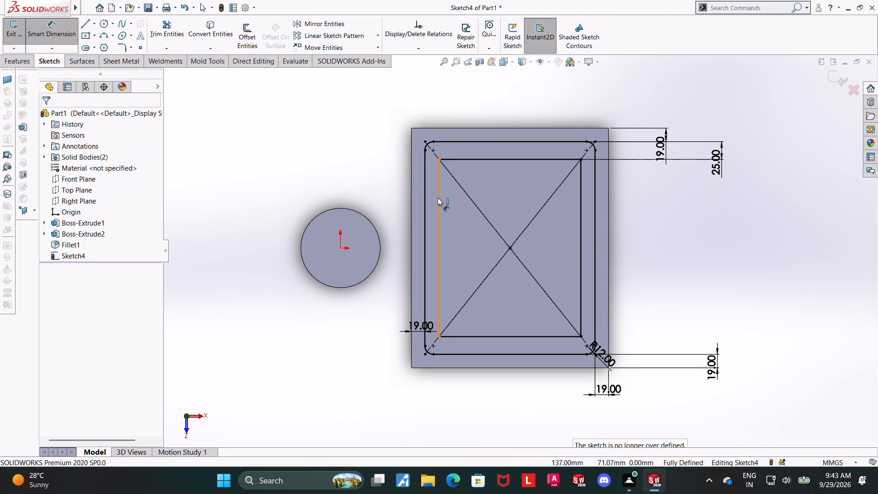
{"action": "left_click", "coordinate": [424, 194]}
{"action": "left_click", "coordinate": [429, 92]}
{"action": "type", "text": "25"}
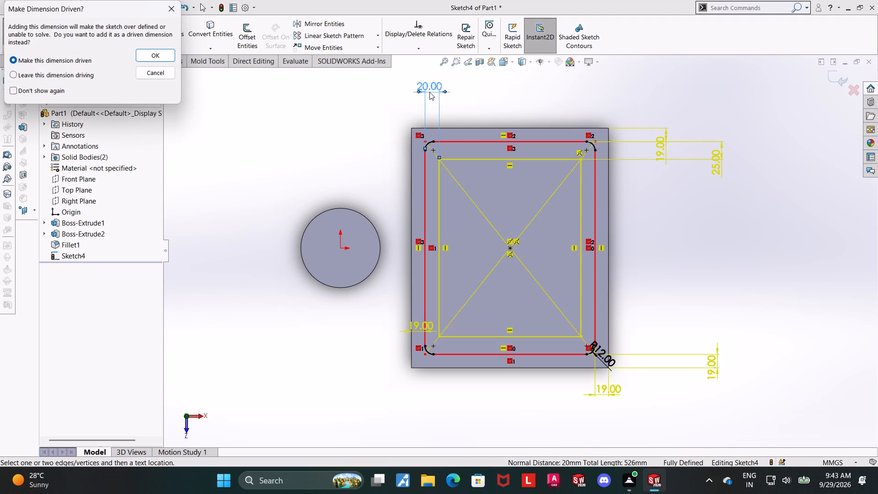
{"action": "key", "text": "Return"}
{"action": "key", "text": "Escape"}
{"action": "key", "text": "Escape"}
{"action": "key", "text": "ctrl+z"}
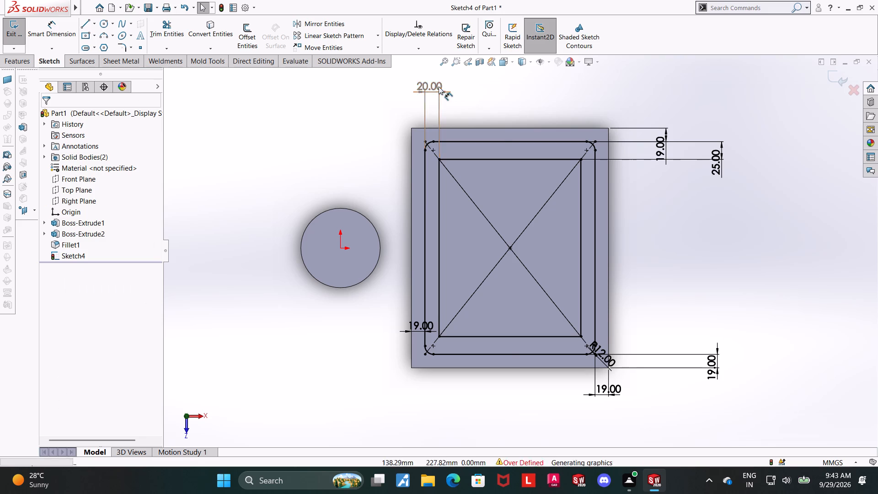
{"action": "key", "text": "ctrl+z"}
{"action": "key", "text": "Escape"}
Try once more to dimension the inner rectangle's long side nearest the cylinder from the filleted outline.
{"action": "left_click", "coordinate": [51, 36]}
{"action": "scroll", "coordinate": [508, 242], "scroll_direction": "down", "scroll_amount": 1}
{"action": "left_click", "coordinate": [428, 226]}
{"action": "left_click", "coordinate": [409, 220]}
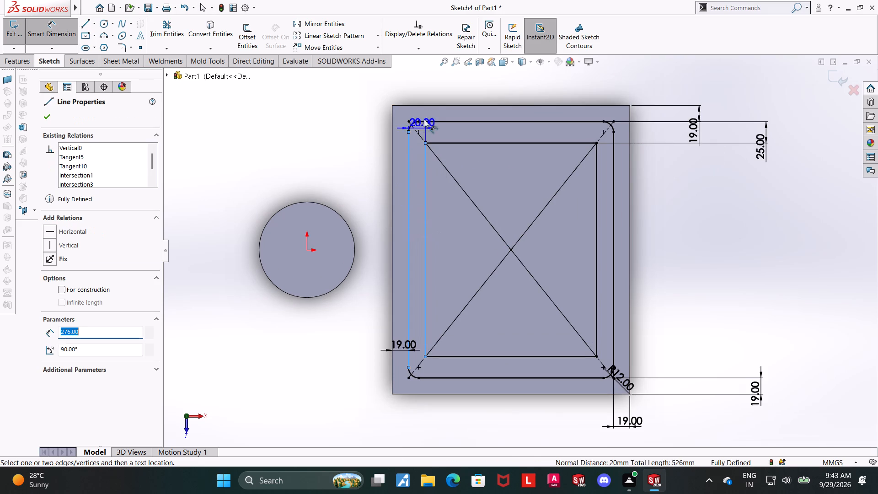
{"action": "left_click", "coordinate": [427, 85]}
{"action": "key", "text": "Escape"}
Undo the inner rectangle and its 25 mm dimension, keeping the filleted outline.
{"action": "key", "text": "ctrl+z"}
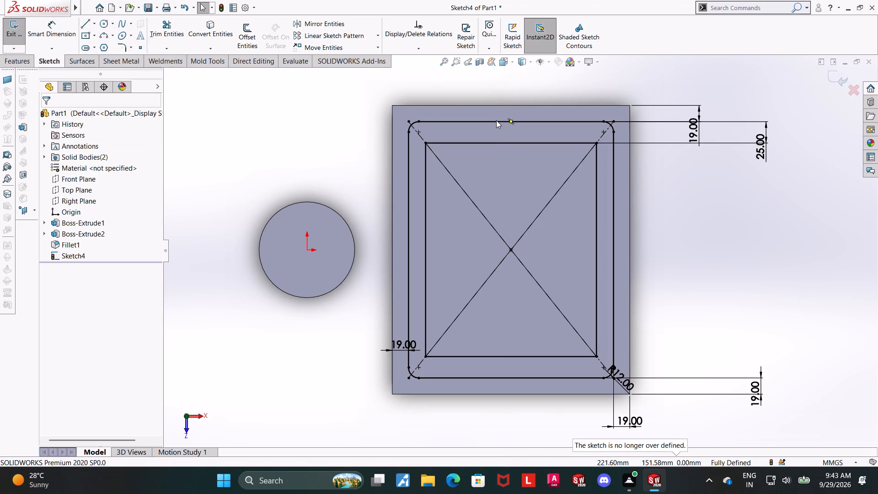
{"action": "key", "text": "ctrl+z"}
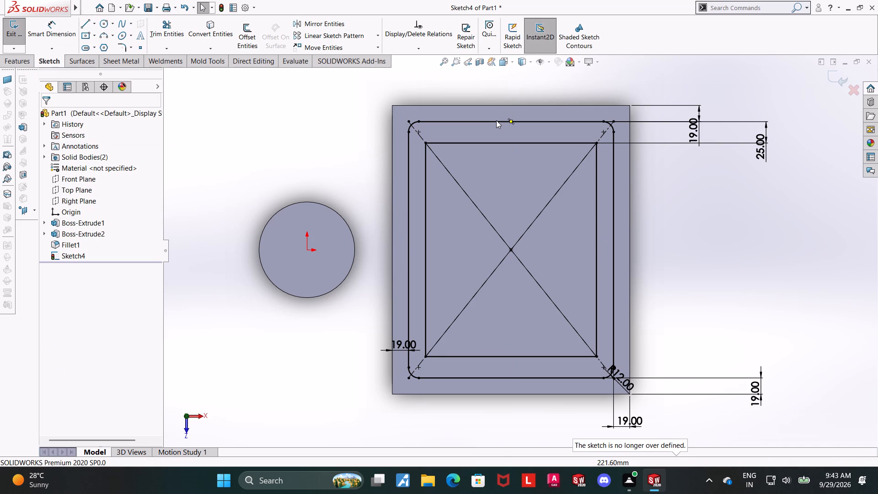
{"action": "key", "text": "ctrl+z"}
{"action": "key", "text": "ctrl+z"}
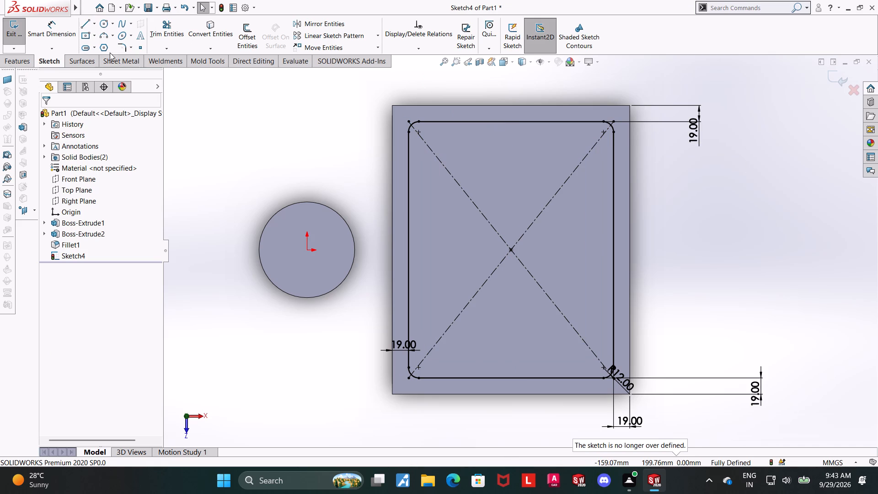
Sketch a center rectangle from the filleted outline's midpoint, lying inside that outline.
{"action": "left_click", "coordinate": [90, 35]}
{"action": "left_click", "coordinate": [510, 249]}
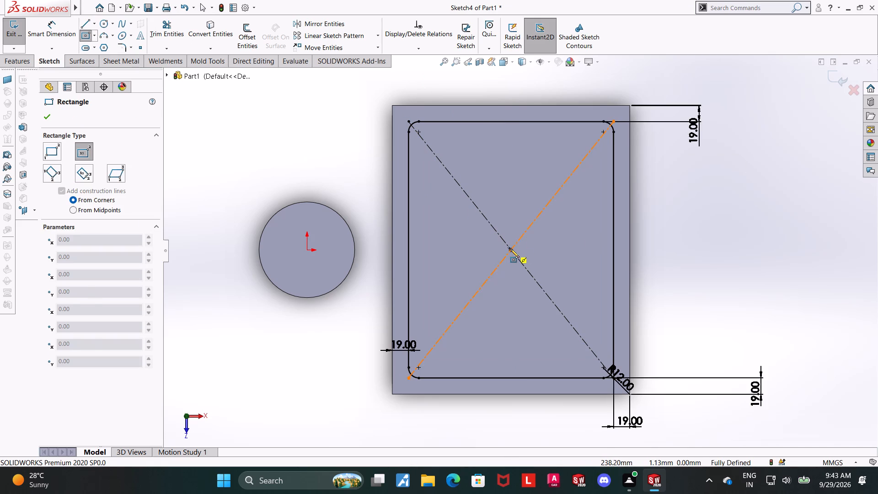
{"action": "left_click", "coordinate": [573, 156]}
{"action": "key", "text": "Escape"}
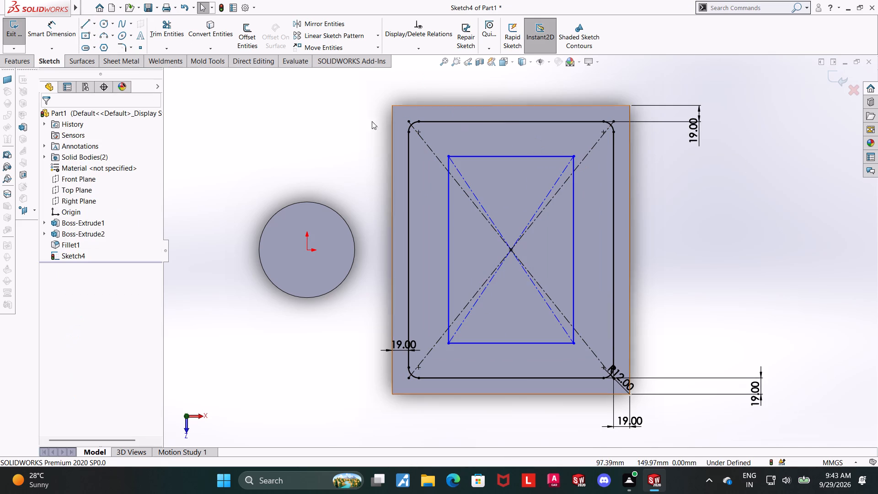
Dimension the gap between the inner rectangle's upper short side and the filleted outline at 25 mm.
{"action": "left_click", "coordinate": [69, 30]}
{"action": "left_click", "coordinate": [519, 156]}
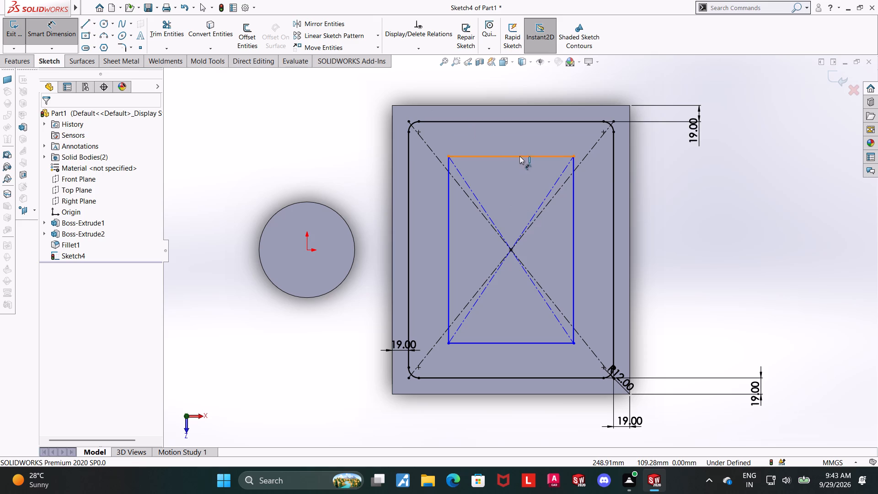
{"action": "left_click", "coordinate": [530, 122]}
{"action": "left_click", "coordinate": [707, 175]}
{"action": "type", "text": "25"}
{"action": "key", "text": "Return"}
{"action": "key", "text": "Escape"}
Dimension the gap between the inner rectangle's long side nearest the cylinder and the filleted outline at 25 mm.
{"action": "left_click", "coordinate": [74, 33]}
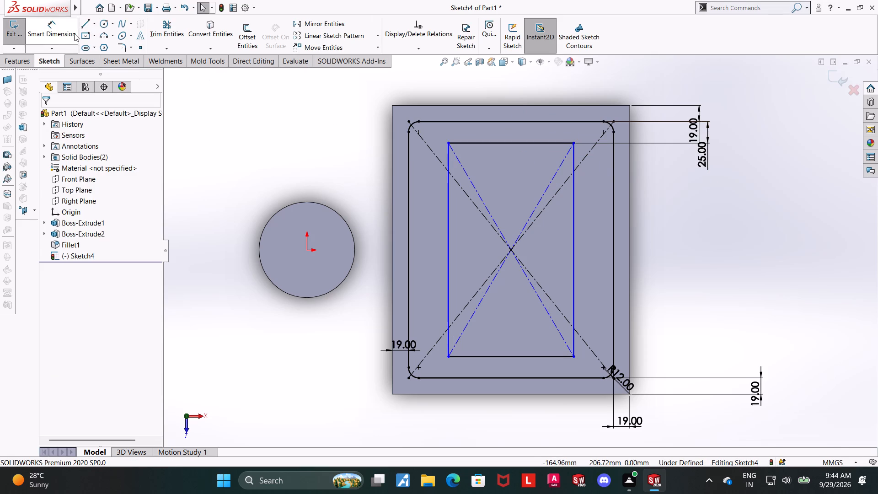
{"action": "left_click", "coordinate": [450, 239]}
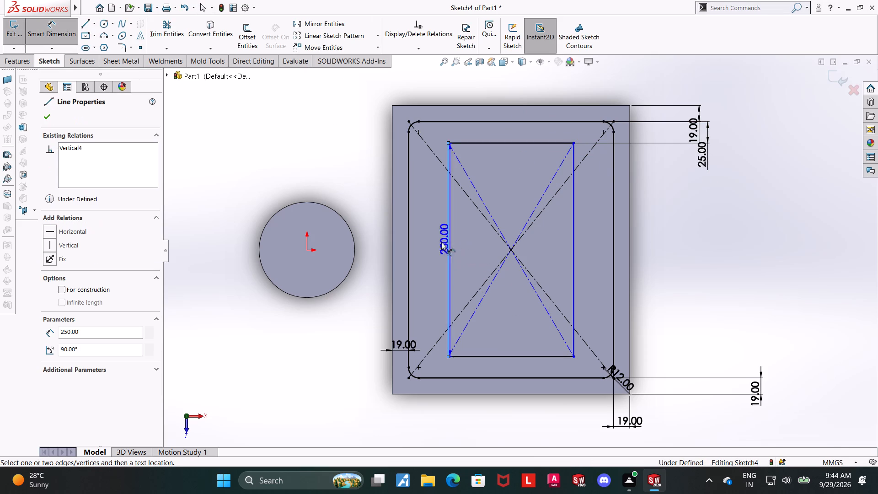
{"action": "left_click", "coordinate": [408, 246]}
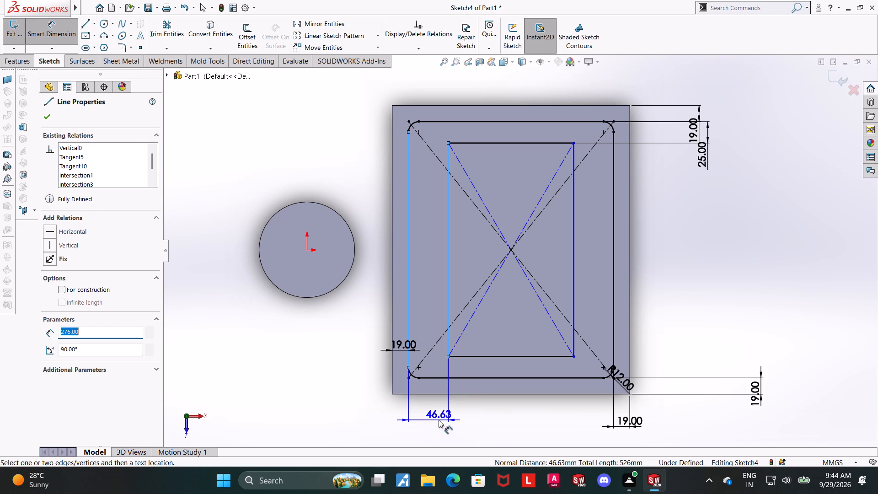
{"action": "left_click", "coordinate": [439, 420]}
{"action": "type", "text": "25"}
{"action": "key", "text": "Return"}
{"action": "key", "text": "Escape"}
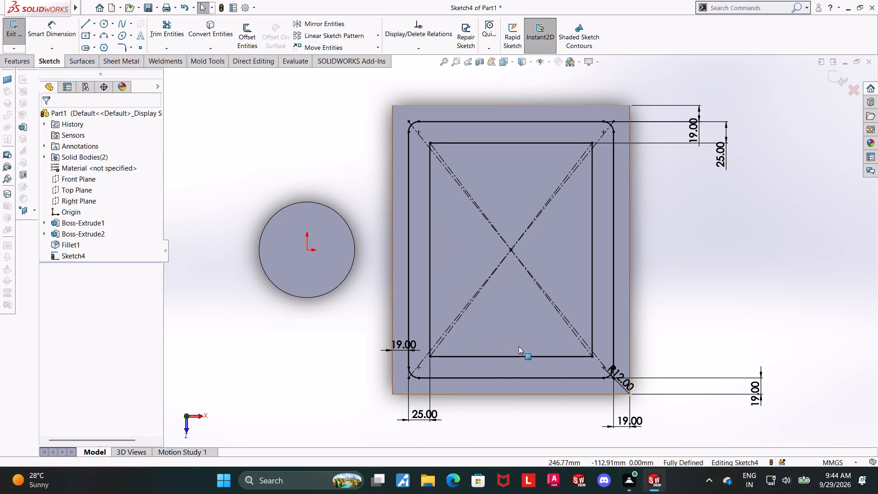
Check the gaps between the inner rectangle and the filleted outline on the two undimensioned sides.
{"action": "scroll", "coordinate": [519, 346], "scroll_direction": "up", "scroll_amount": 1}
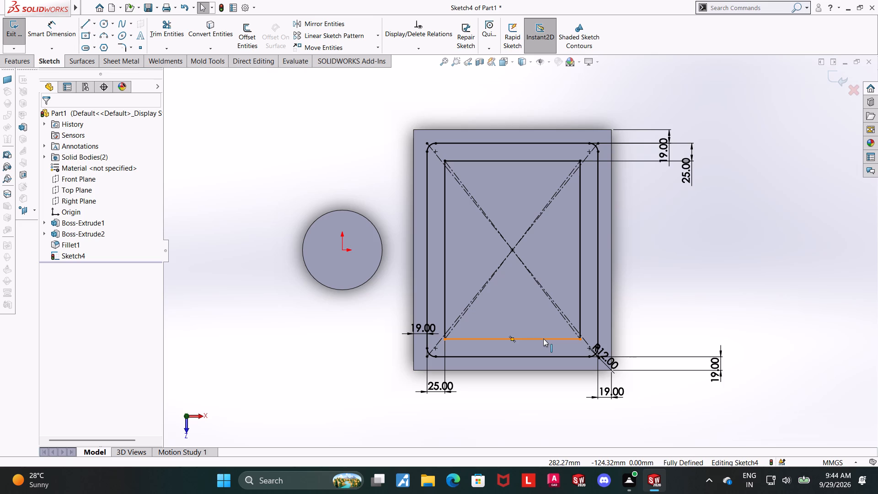
{"action": "left_click", "coordinate": [578, 268]}
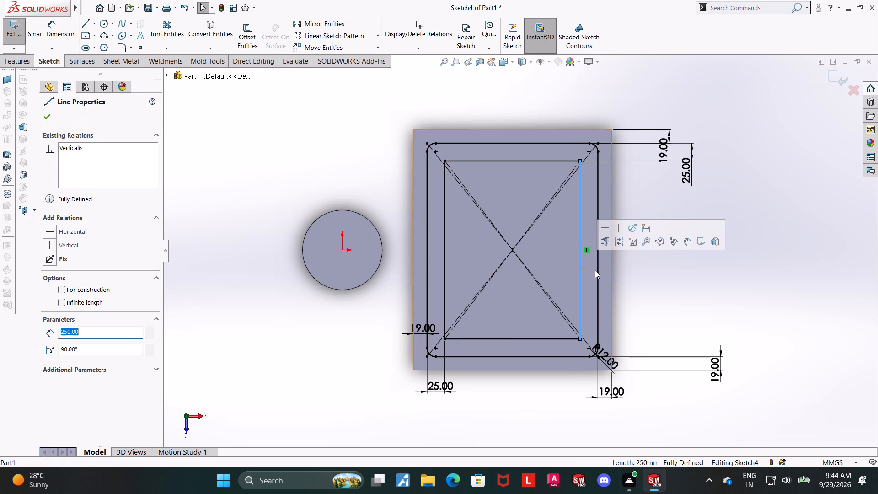
{"action": "left_click", "coordinate": [67, 33]}
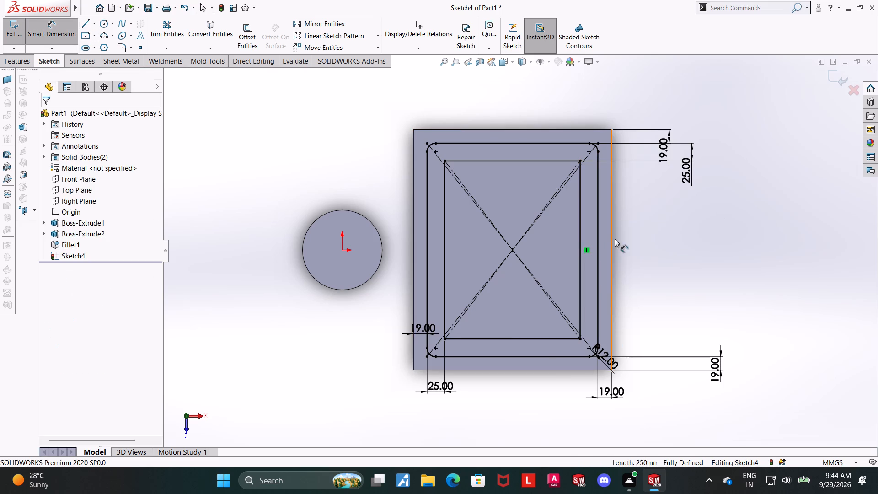
{"action": "left_click", "coordinate": [578, 267]}
{"action": "left_click", "coordinate": [595, 269]}
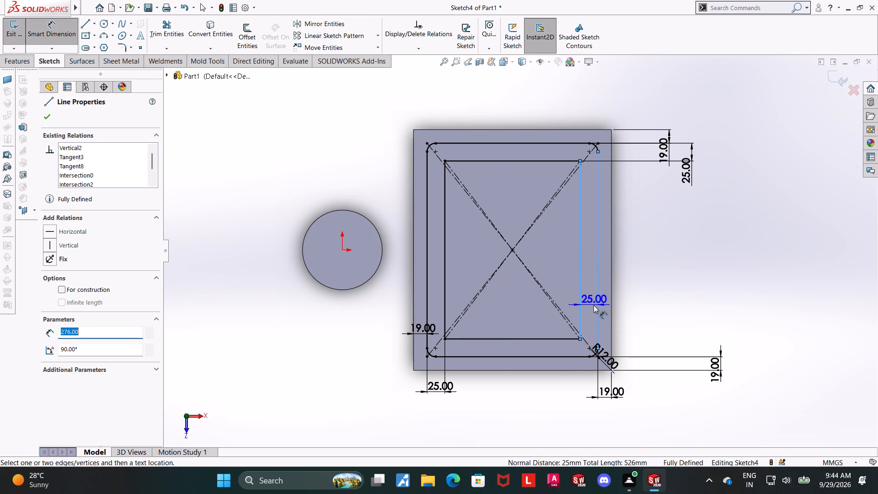
{"action": "key", "text": "Escape"}
{"action": "key", "text": "Escape"}
{"action": "left_click", "coordinate": [498, 339]}
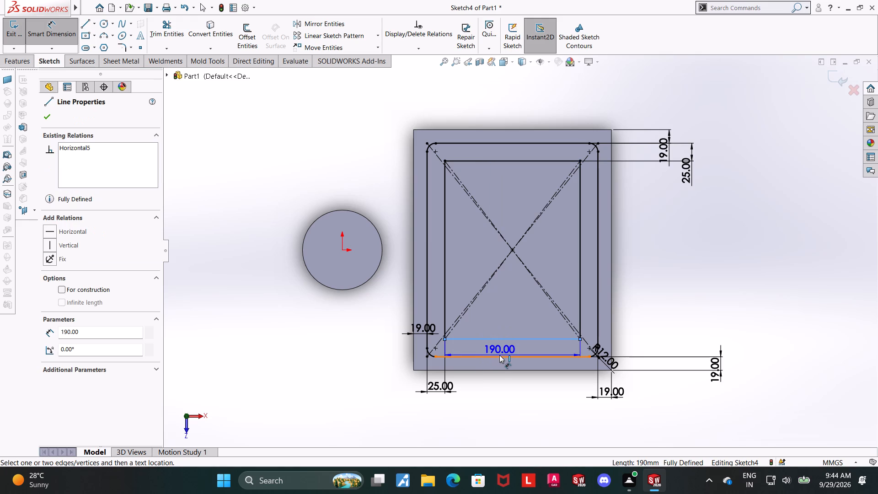
{"action": "left_click", "coordinate": [499, 355]}
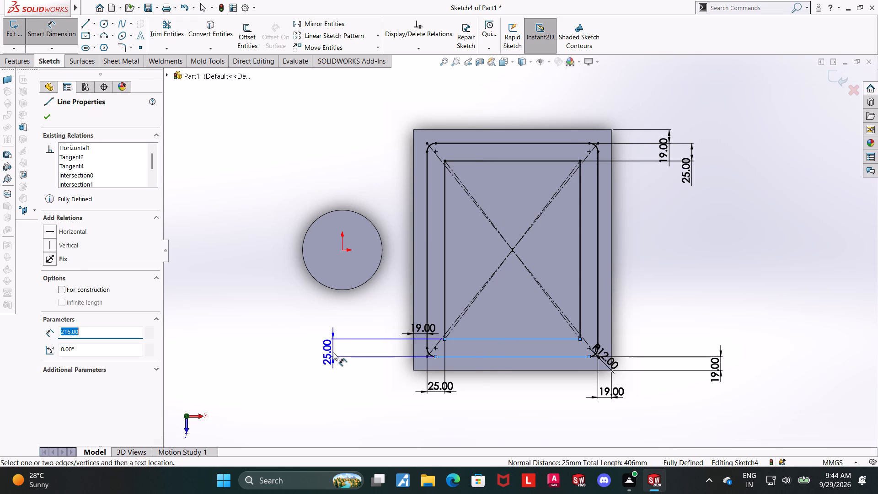
{"action": "key", "text": "Escape"}
{"action": "key", "text": "Escape"}
{"action": "key", "text": "Escape"}
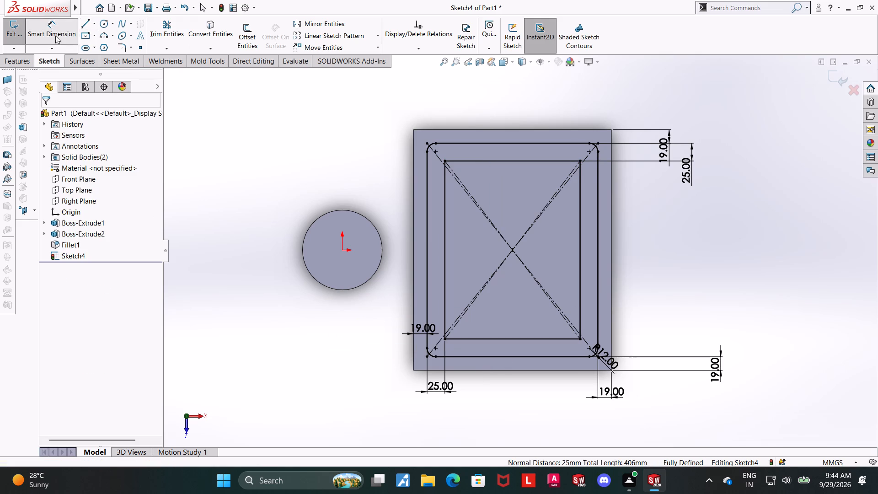
Close the sketch and cut-extrude the ring between its two rectangles 38 mm deep into the block.
{"action": "left_click", "coordinate": [10, 25]}
{"action": "middle_click_drag", "start_coordinate": [134, 179], "coordinate": [135, 176]}
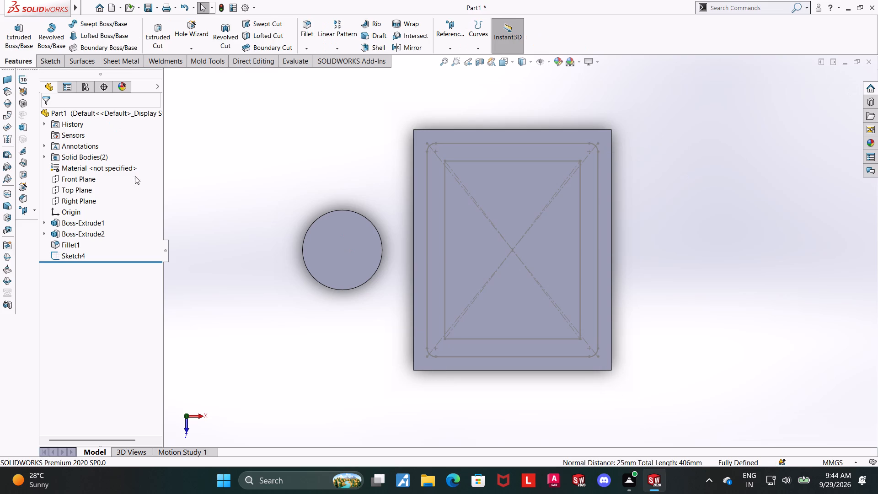
{"action": "middle_click_drag", "start_coordinate": [135, 176], "coordinate": [135, 156]}
{"action": "middle_click_drag", "start_coordinate": [223, 164], "coordinate": [187, 126]}
{"action": "left_click", "coordinate": [157, 25]}
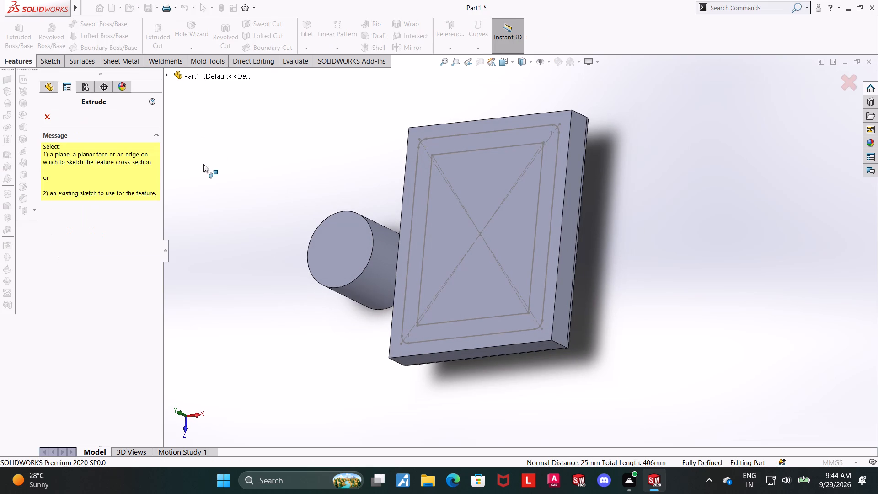
{"action": "middle_click_drag", "start_coordinate": [203, 165], "coordinate": [210, 150]}
{"action": "left_click", "coordinate": [169, 74]}
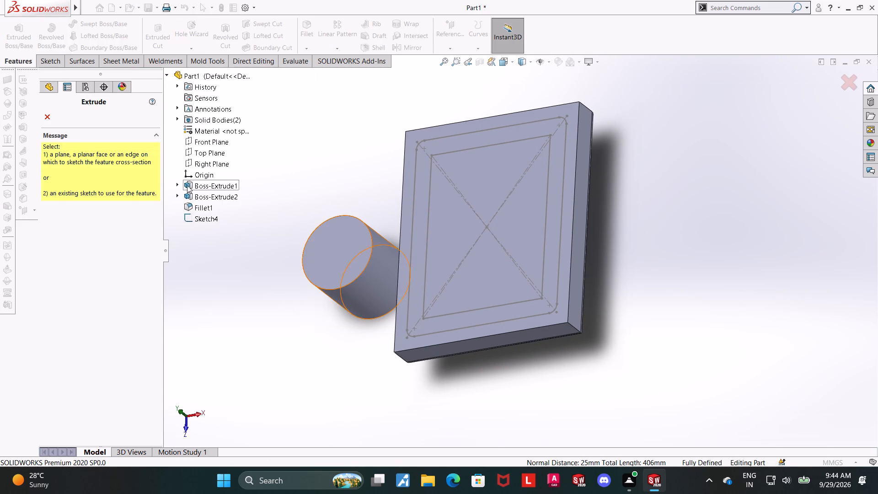
{"action": "left_click", "coordinate": [193, 214]}
{"action": "middle_click_drag", "start_coordinate": [210, 311], "coordinate": [224, 303]}
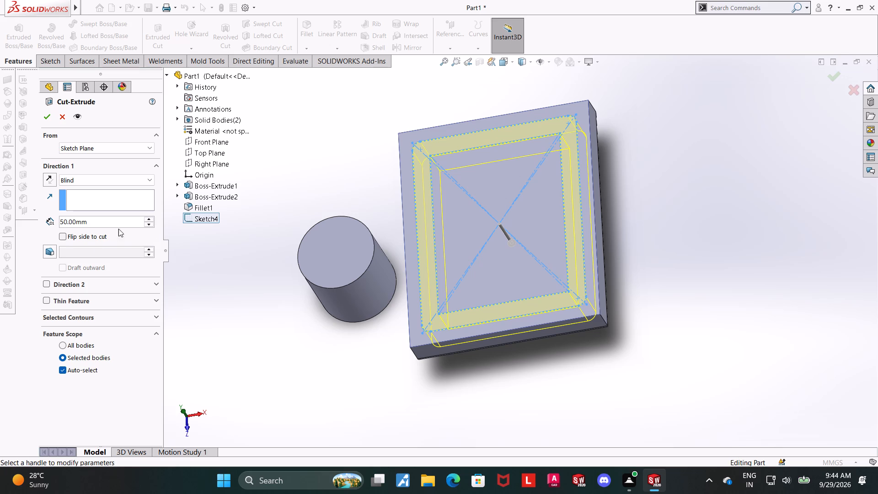
{"action": "left_click", "coordinate": [96, 221]}
{"action": "left_click_drag", "start_coordinate": [102, 221], "coordinate": [8, 219]}
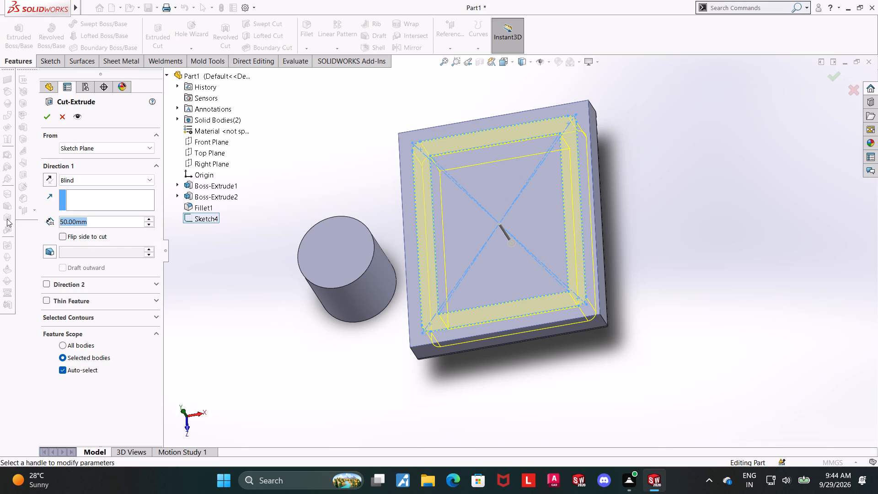
{"action": "type", "text": "38"}
{"action": "key", "text": "Return"}
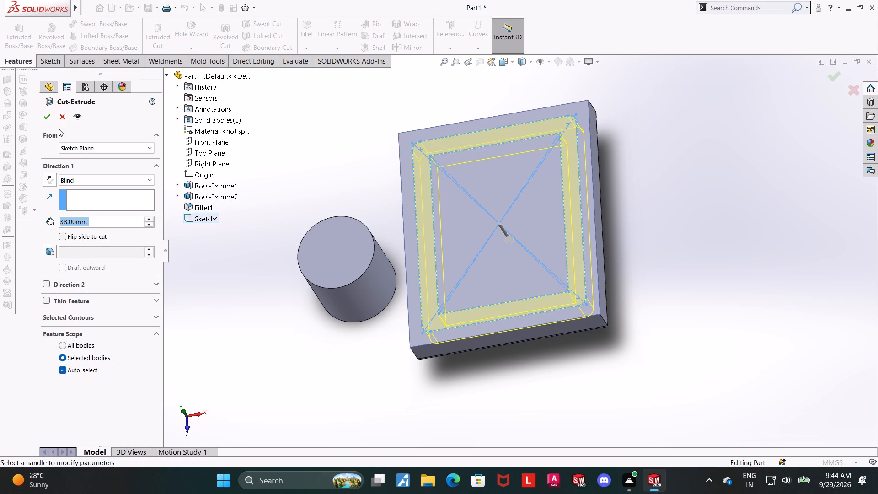
{"action": "left_click", "coordinate": [44, 115]}
{"action": "left_click", "coordinate": [239, 335]}
{"action": "middle_click_drag", "start_coordinate": [239, 335], "coordinate": [249, 335]}
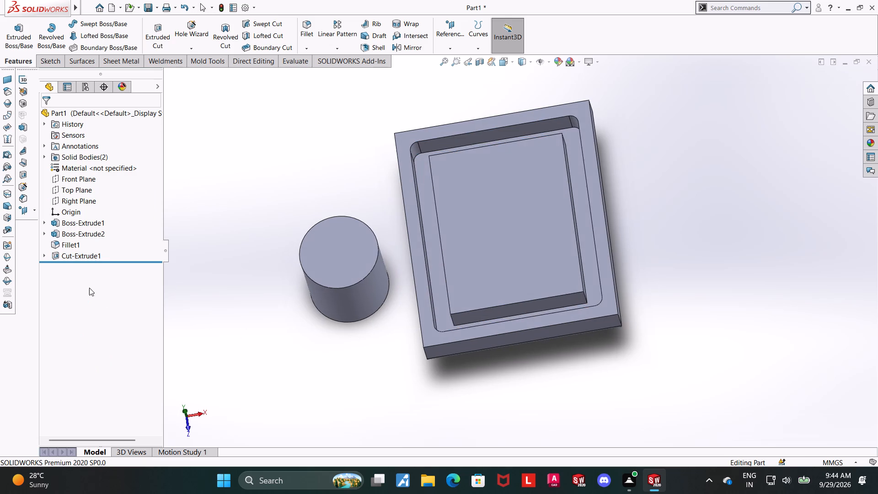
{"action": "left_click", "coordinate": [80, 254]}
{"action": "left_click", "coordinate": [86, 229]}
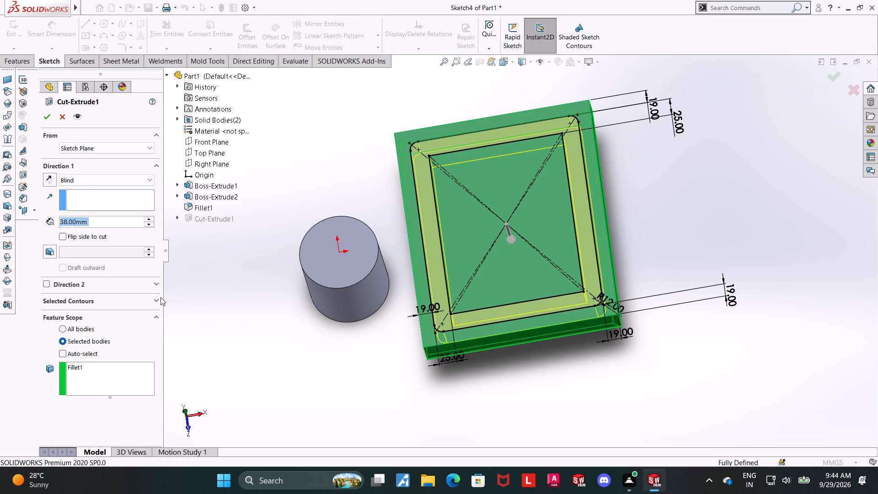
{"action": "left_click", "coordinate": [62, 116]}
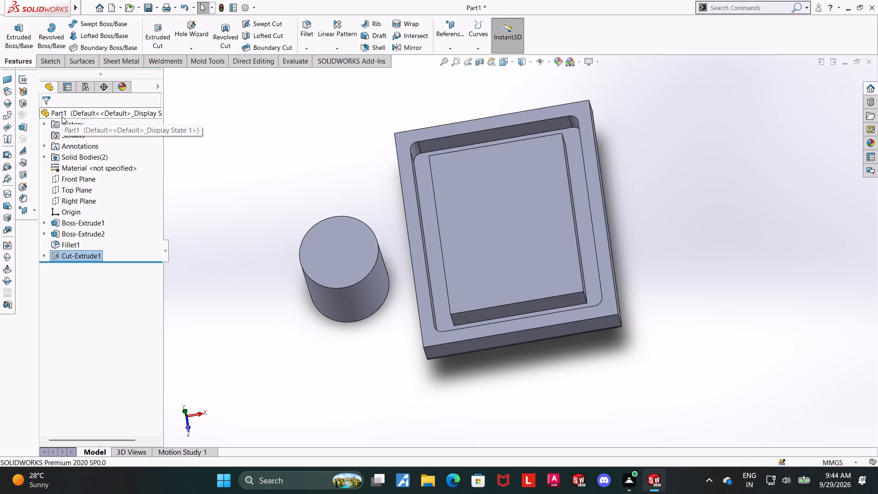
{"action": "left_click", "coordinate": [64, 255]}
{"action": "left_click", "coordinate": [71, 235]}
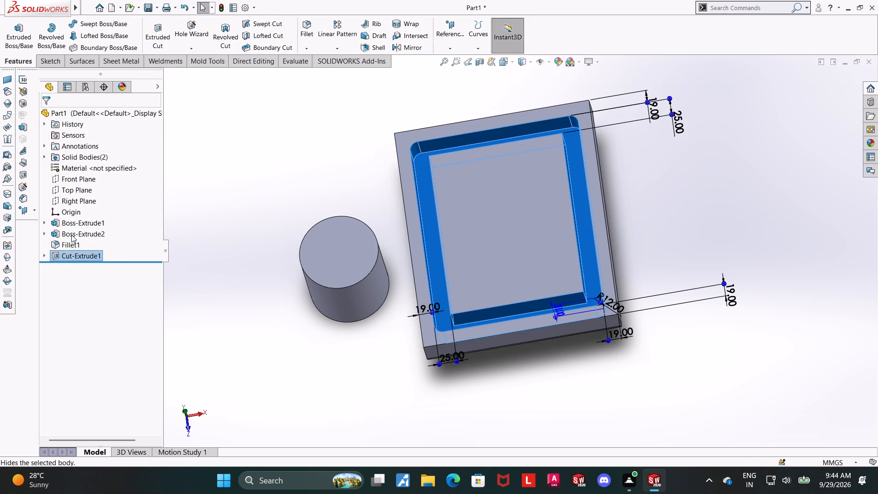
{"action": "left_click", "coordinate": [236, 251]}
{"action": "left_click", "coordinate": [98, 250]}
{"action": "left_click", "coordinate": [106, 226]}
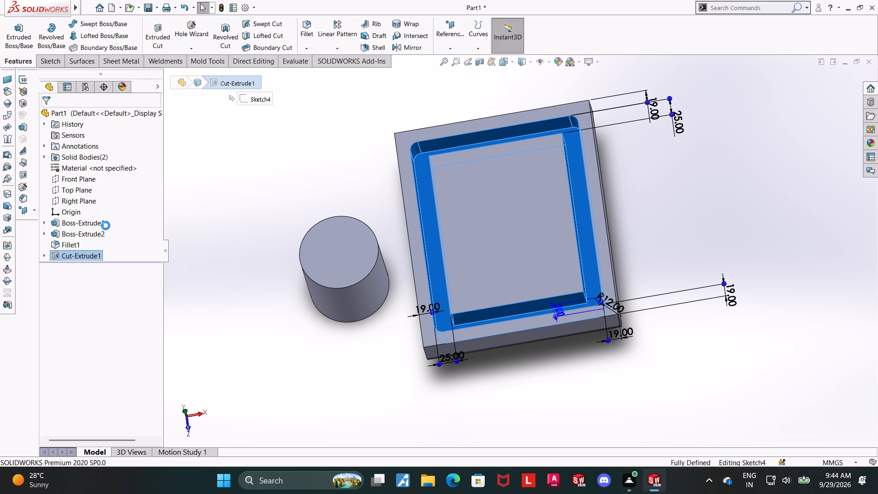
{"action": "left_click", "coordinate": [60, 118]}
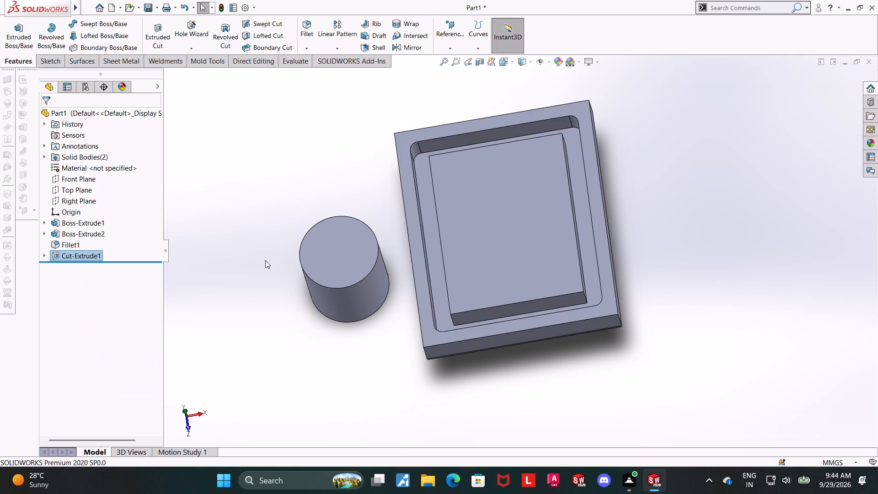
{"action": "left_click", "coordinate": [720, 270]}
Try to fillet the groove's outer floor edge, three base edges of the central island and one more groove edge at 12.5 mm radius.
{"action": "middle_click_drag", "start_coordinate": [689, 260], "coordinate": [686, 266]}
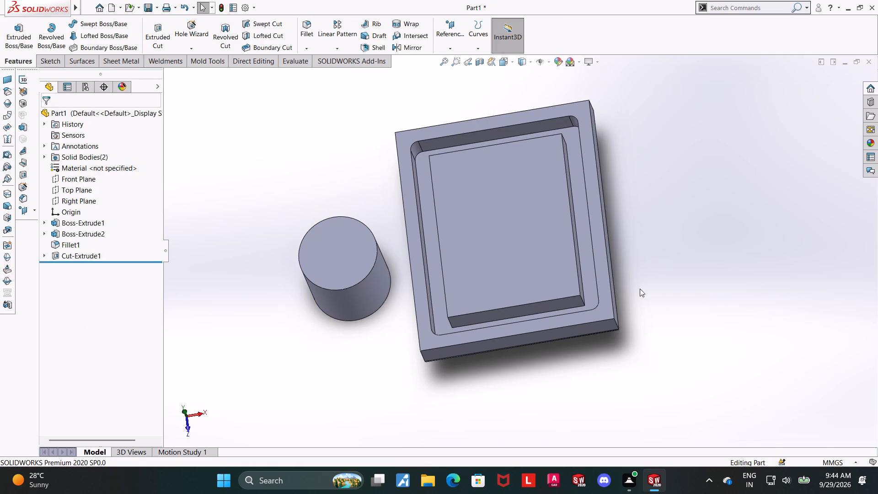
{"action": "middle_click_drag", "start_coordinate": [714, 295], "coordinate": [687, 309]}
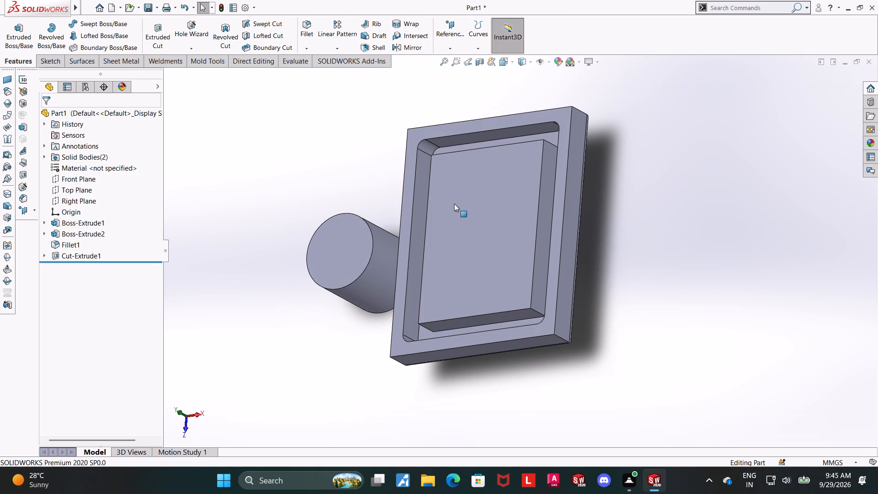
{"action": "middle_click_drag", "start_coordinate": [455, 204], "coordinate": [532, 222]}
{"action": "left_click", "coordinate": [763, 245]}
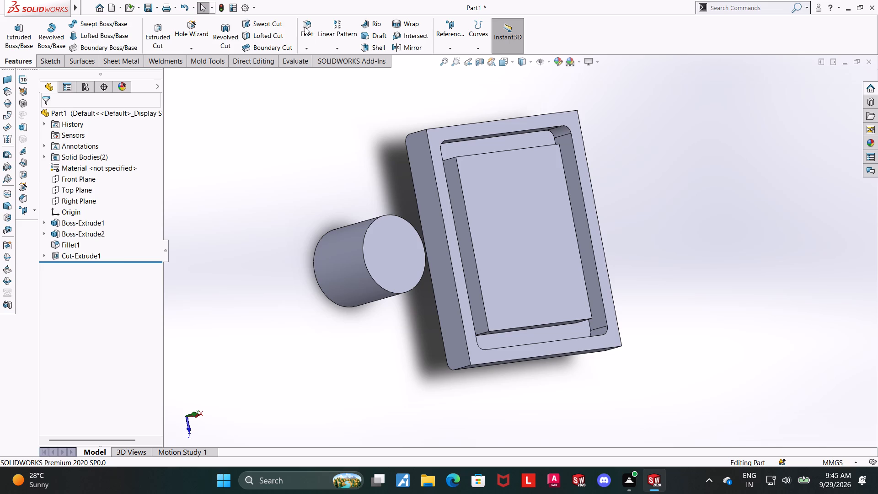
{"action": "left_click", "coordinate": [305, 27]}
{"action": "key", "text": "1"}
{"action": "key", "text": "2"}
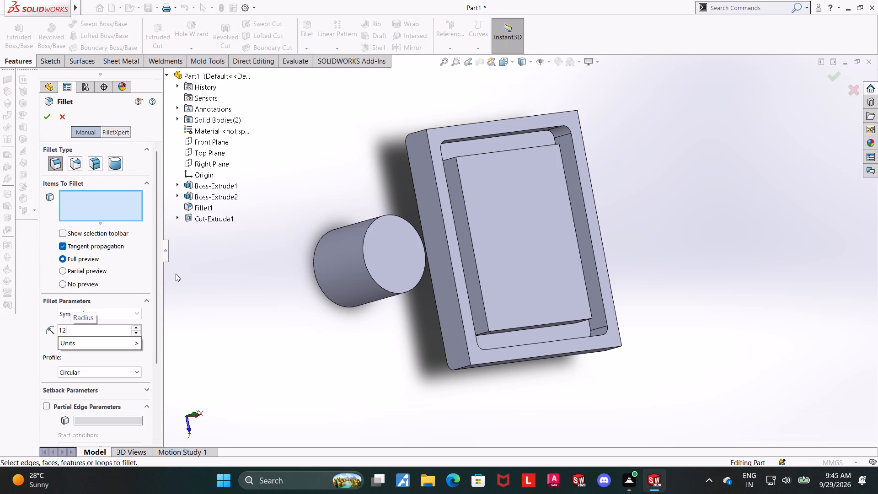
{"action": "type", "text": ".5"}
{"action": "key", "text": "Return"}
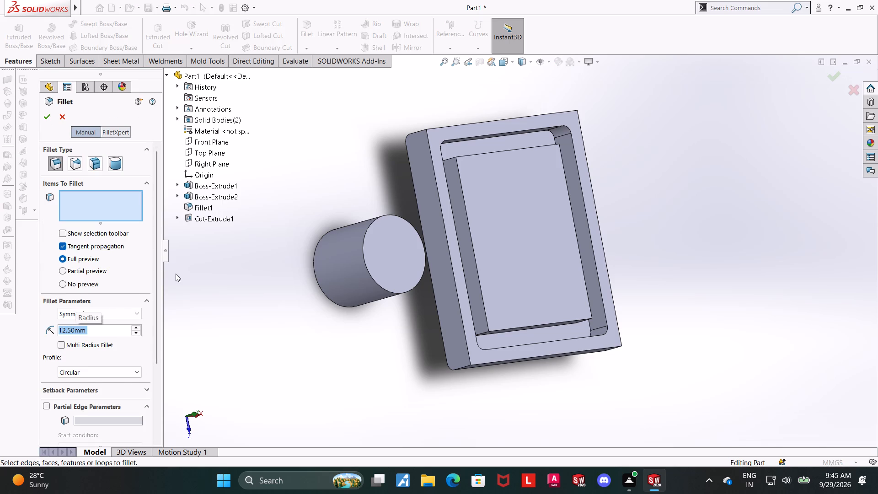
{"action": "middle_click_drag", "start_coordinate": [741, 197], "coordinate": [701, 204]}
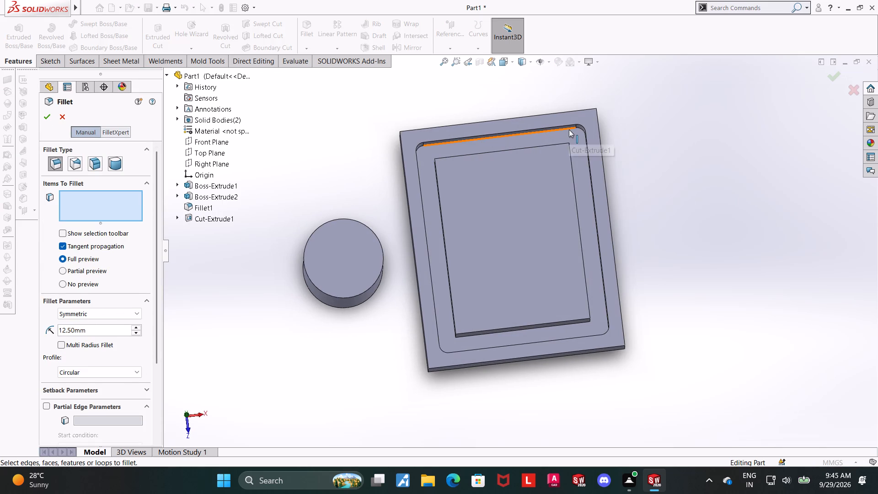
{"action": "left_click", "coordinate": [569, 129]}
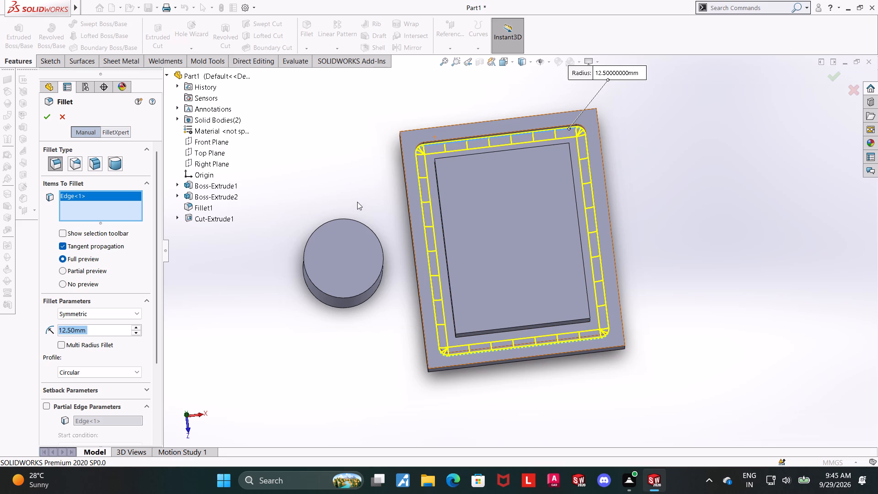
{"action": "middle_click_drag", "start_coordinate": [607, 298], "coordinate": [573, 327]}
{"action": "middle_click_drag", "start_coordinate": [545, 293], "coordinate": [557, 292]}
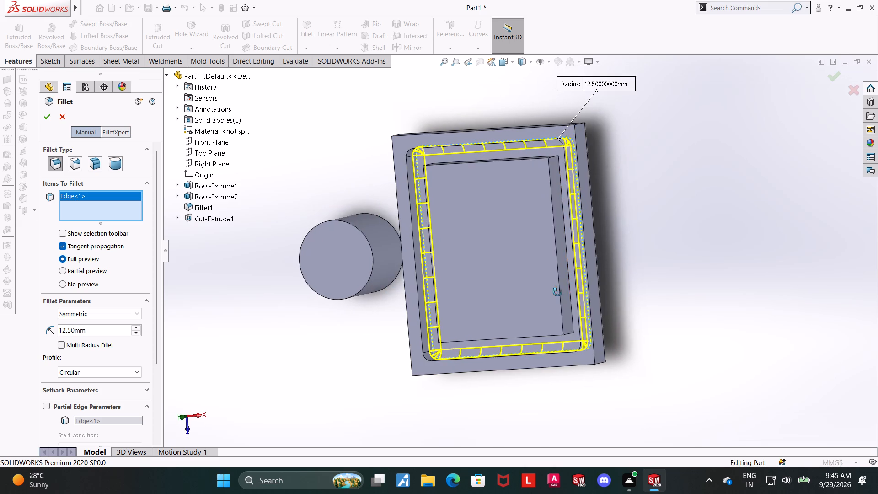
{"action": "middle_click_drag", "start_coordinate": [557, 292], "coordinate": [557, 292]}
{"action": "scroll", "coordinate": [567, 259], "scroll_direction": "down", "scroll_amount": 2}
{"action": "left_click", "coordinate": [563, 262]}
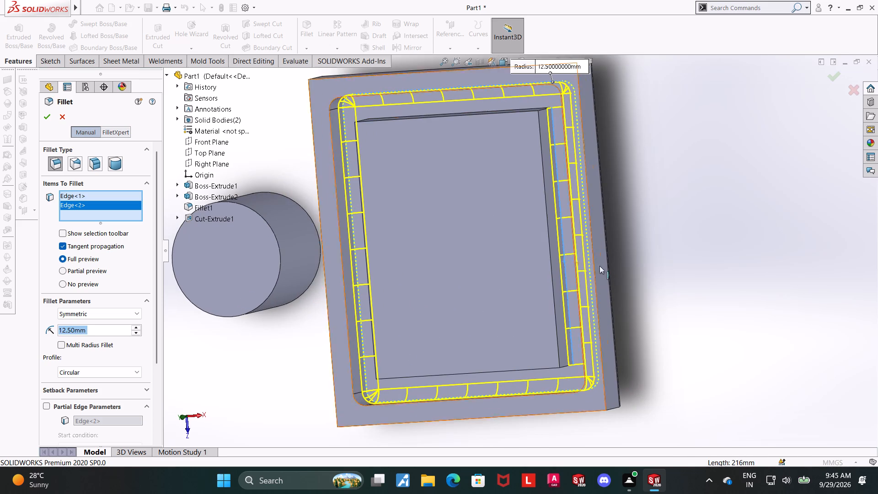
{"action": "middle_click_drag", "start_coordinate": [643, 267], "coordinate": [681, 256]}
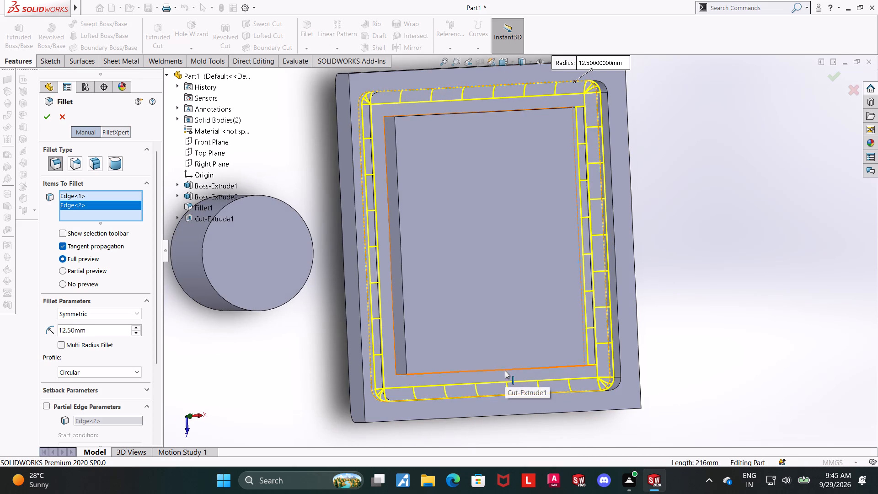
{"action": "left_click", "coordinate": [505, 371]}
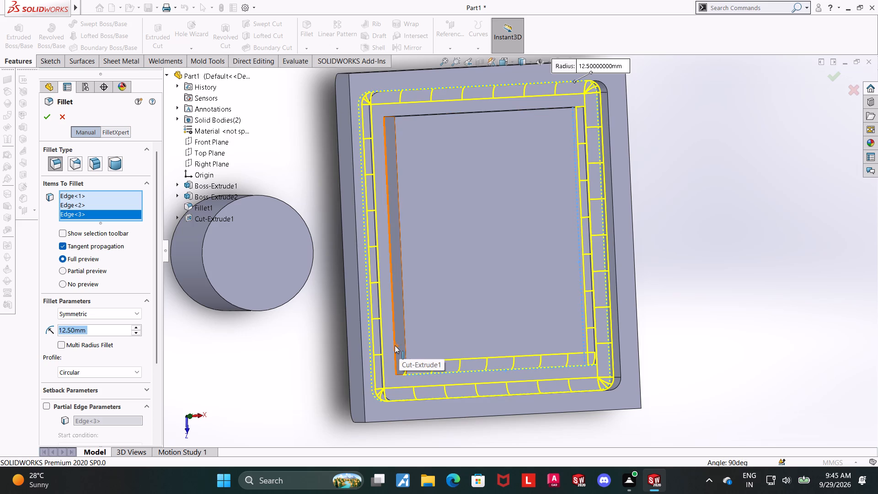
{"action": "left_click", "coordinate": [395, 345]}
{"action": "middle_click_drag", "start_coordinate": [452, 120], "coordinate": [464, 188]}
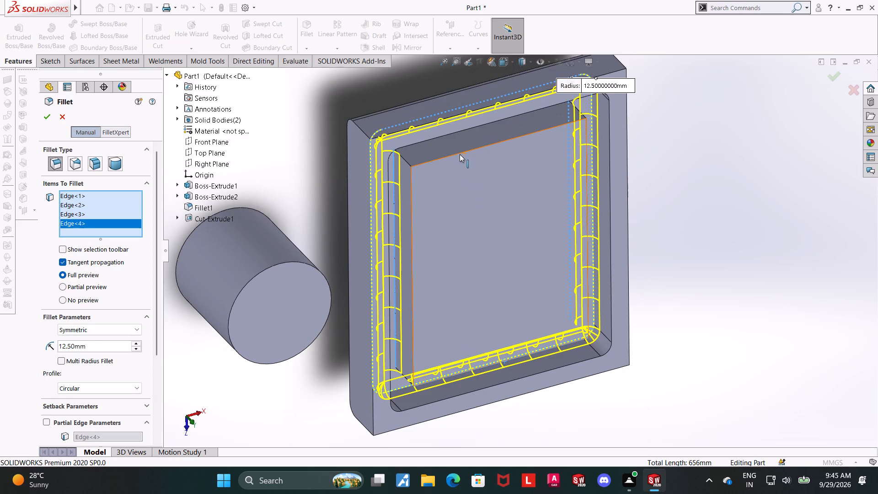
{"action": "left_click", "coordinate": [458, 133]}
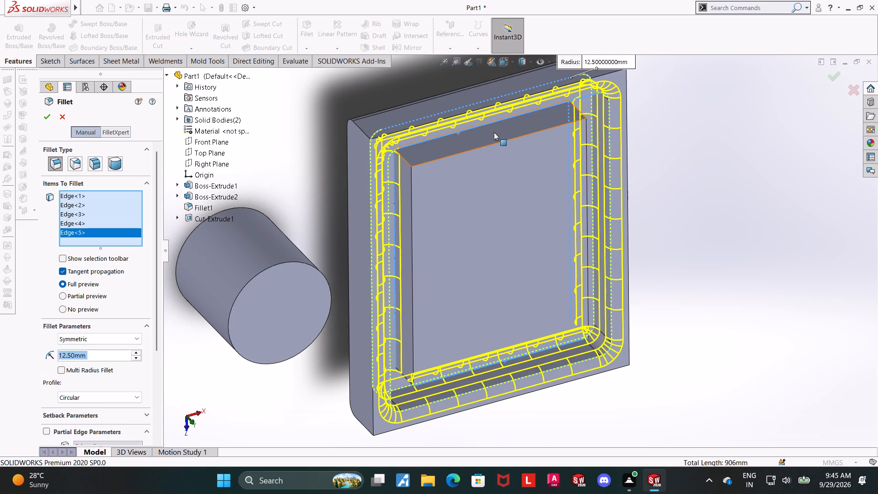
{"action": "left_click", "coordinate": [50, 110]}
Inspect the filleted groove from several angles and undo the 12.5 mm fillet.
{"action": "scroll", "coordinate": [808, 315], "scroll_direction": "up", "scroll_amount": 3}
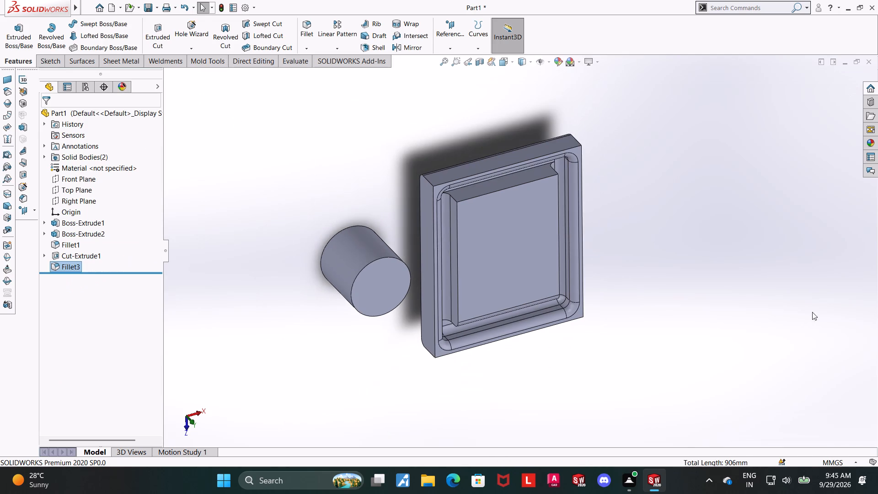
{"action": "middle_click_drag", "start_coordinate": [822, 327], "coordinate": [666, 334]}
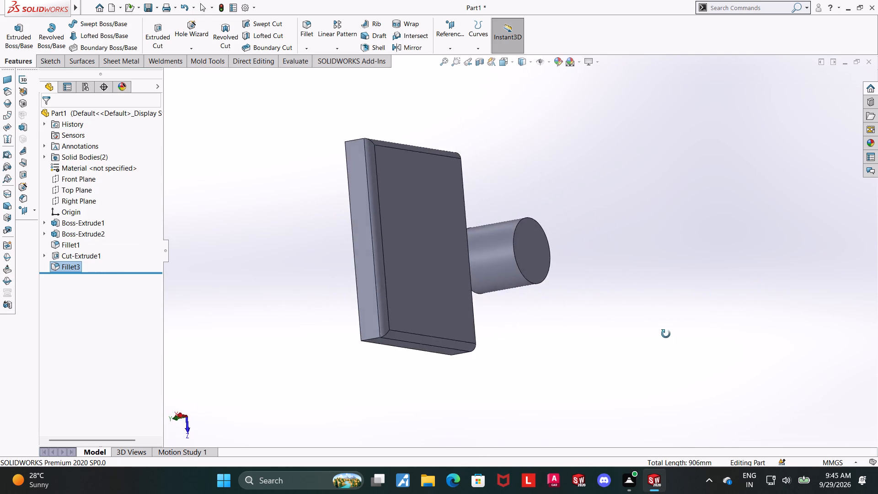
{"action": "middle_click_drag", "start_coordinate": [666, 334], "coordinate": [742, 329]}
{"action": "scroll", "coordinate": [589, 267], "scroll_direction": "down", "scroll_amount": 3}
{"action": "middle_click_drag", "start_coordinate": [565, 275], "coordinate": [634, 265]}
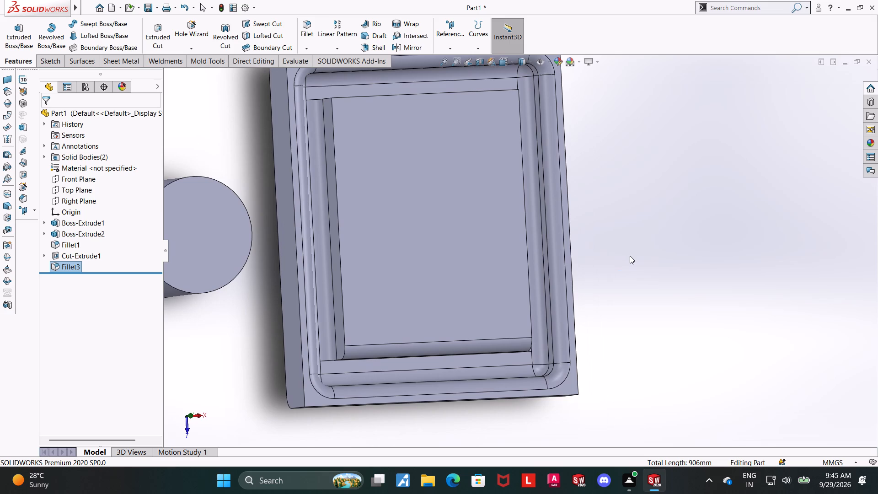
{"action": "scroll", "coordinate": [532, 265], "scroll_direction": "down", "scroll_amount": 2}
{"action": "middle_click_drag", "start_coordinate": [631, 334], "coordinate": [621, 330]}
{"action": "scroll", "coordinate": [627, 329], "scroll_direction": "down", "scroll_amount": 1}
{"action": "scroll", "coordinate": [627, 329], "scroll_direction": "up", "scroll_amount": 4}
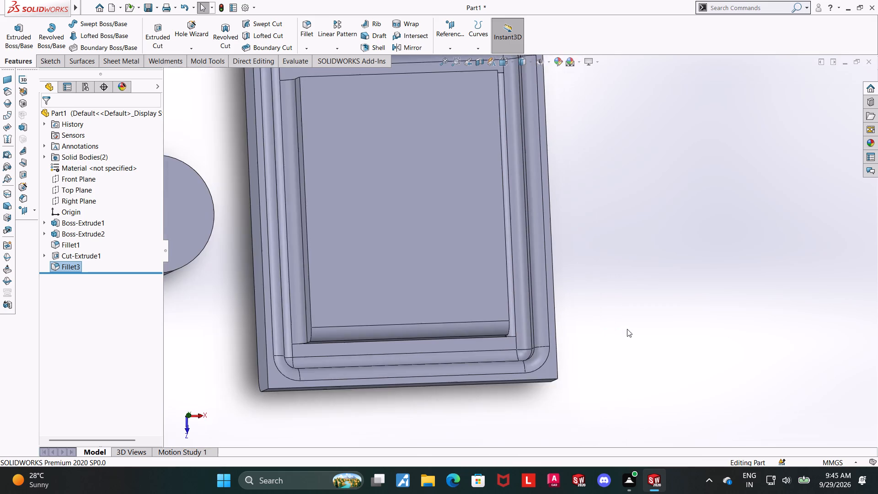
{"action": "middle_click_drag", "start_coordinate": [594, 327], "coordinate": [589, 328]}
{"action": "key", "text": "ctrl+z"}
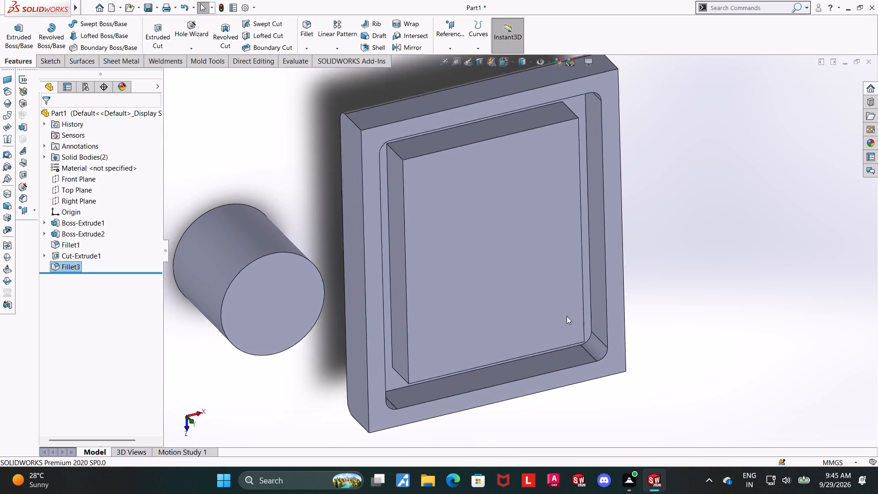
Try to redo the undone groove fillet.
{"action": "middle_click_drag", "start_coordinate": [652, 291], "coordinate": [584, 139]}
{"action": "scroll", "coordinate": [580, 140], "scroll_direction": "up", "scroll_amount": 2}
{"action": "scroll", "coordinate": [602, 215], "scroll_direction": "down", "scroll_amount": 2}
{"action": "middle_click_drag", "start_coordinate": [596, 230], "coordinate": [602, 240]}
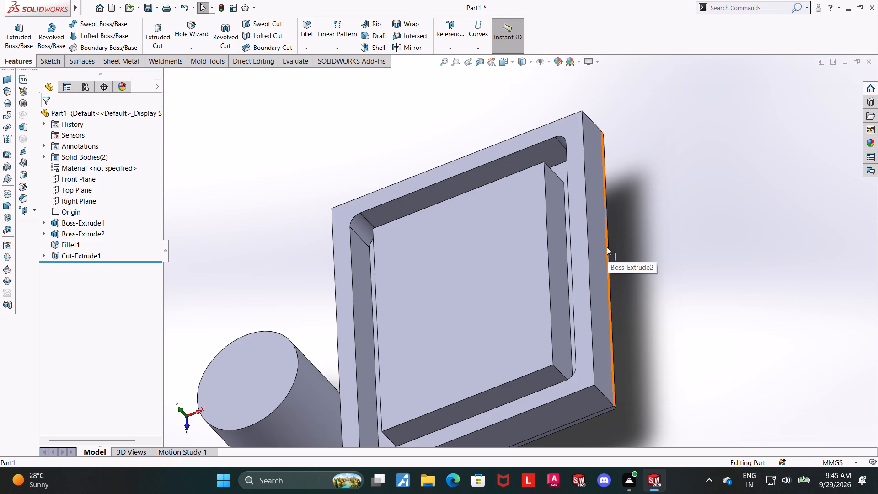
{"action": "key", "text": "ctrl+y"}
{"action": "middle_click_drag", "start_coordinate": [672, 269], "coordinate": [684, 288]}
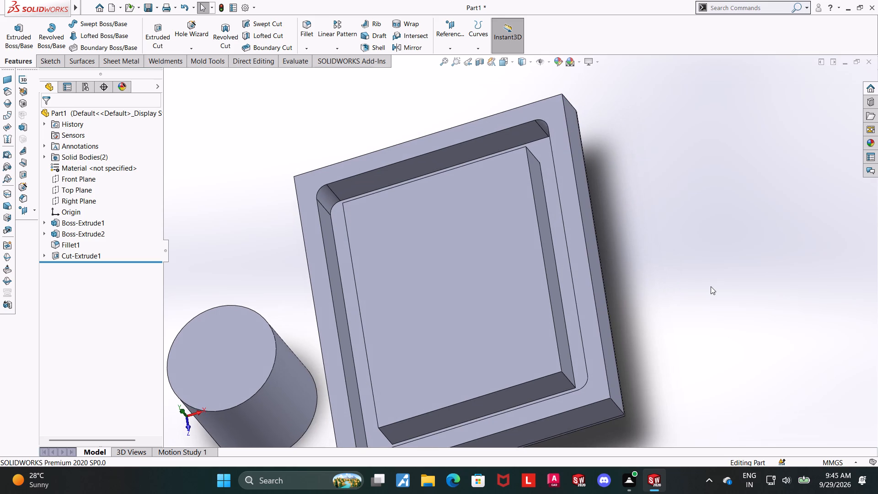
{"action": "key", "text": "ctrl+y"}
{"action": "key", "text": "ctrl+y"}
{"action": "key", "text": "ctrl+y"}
Set up a 12.5 mm fillet on the groove's outer floor edge and the island's two long and lower short base edges.
{"action": "left_click", "coordinate": [312, 29]}
{"action": "type", "text": "12"}
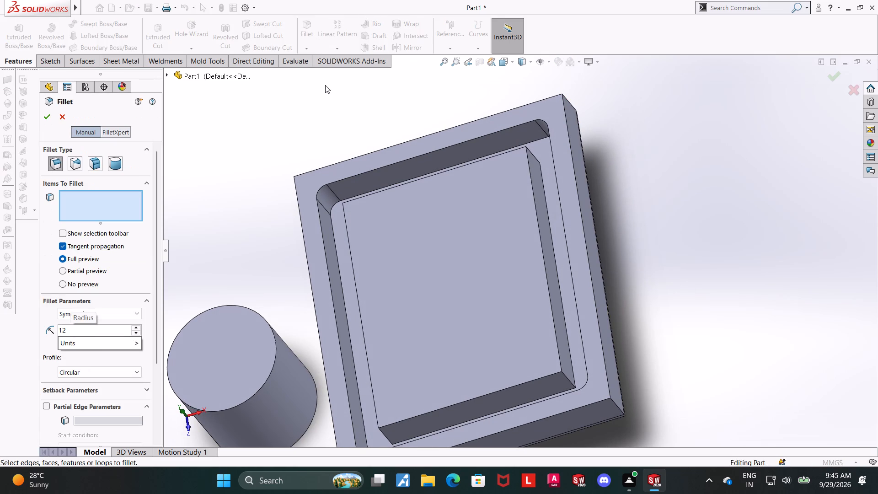
{"action": "type", "text": ".5"}
{"action": "key", "text": "Return"}
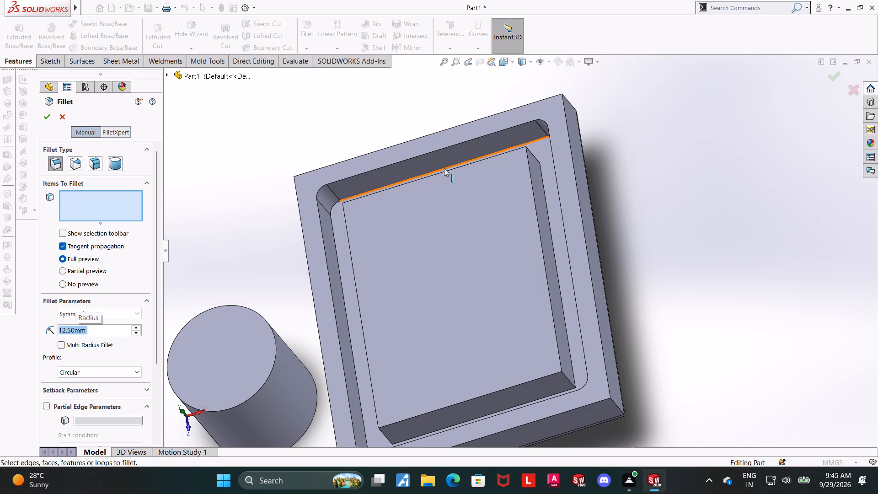
{"action": "left_click", "coordinate": [442, 169]}
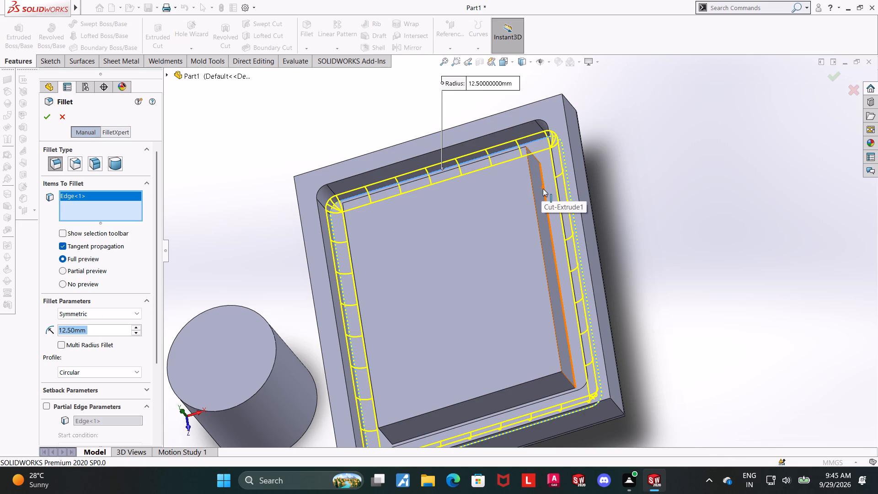
{"action": "left_click", "coordinate": [543, 188]}
{"action": "middle_click_drag", "start_coordinate": [582, 294], "coordinate": [608, 287]}
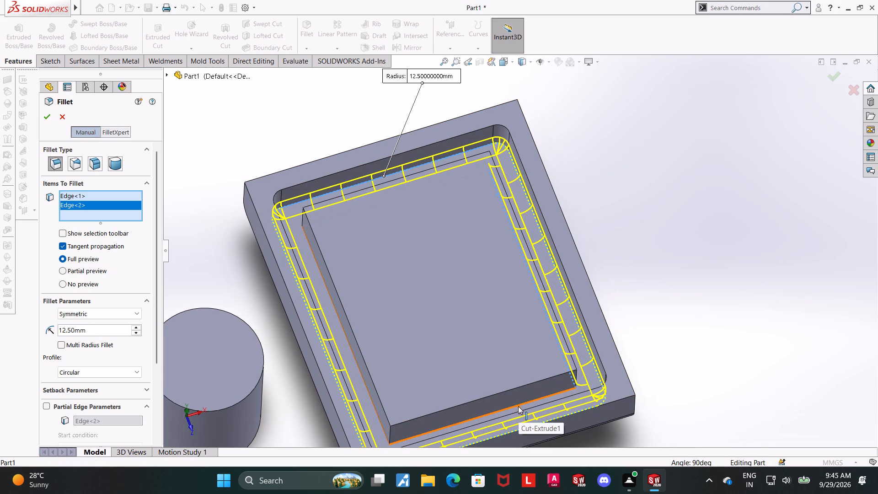
{"action": "left_click", "coordinate": [518, 405]}
{"action": "left_click", "coordinate": [371, 402]}
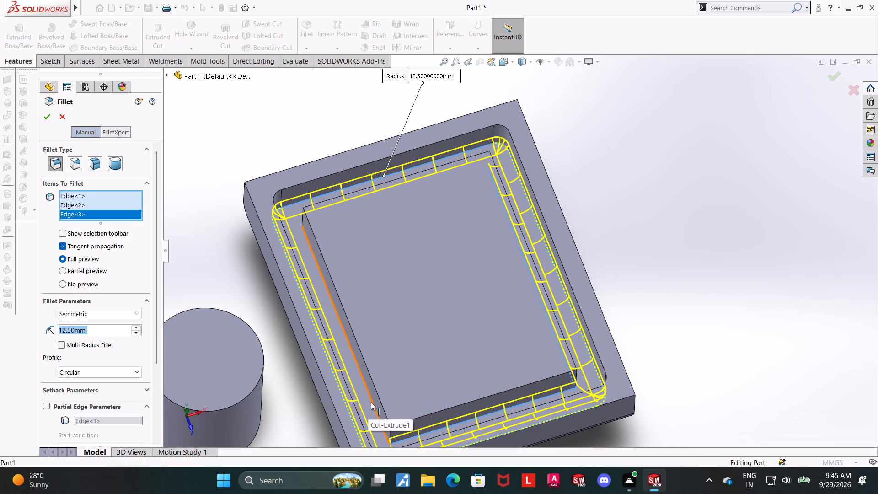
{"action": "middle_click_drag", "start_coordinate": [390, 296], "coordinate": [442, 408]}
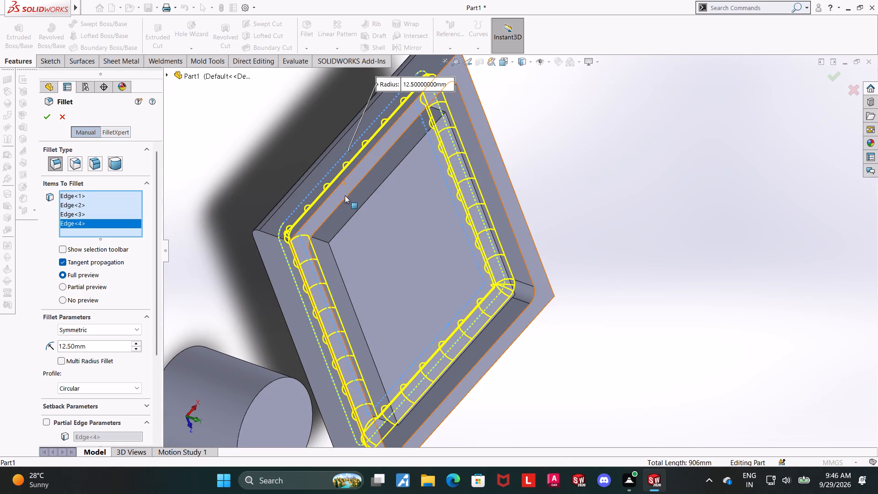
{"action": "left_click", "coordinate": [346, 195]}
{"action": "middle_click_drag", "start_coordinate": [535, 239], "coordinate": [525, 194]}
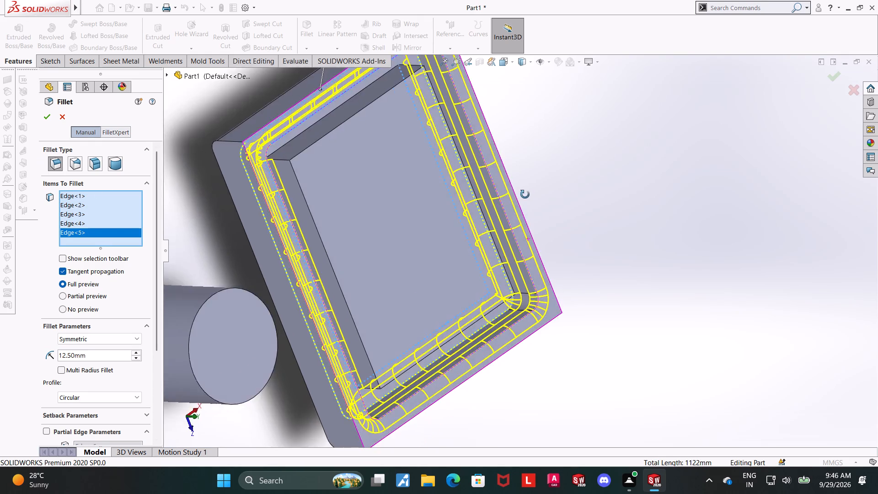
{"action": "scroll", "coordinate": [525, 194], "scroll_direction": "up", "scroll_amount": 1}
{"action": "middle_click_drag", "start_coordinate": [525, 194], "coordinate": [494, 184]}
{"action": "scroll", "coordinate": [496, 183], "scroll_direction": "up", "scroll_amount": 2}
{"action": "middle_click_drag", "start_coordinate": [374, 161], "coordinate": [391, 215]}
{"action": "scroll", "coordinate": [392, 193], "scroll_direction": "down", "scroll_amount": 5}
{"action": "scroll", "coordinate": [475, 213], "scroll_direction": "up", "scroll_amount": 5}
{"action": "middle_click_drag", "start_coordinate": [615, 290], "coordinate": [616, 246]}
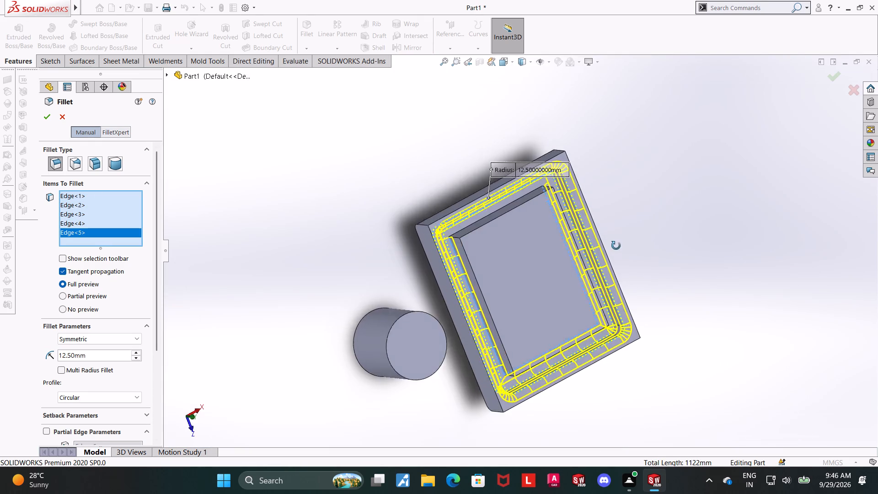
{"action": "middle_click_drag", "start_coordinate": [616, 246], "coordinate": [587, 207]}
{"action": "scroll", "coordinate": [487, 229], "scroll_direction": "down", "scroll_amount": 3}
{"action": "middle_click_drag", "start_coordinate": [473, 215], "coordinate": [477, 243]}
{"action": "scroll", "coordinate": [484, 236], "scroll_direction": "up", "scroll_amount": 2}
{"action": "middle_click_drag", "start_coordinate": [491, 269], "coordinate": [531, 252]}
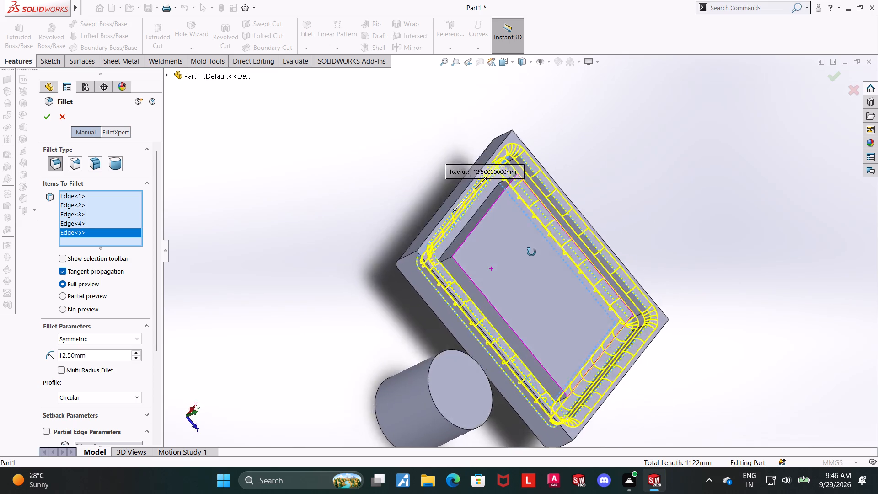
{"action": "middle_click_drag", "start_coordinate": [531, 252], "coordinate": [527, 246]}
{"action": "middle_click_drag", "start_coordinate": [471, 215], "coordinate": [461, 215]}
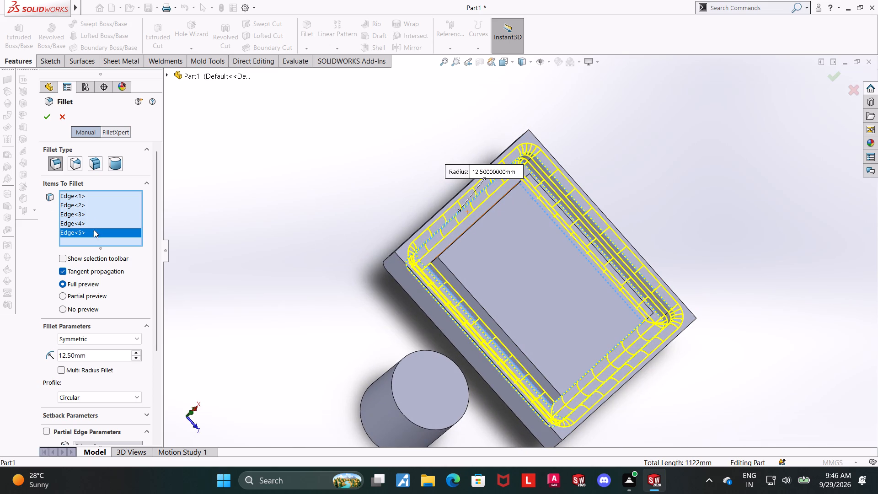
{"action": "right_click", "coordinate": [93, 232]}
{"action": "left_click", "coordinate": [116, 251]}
Add the base edge of the island's upper short side to the selection and apply the 12.5 mm fillet.
{"action": "middle_click_drag", "start_coordinate": [568, 222], "coordinate": [567, 233]}
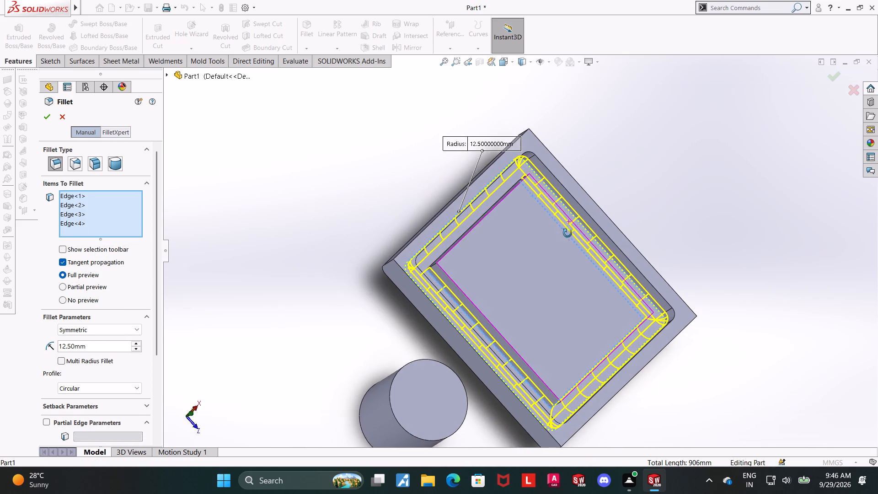
{"action": "middle_click_drag", "start_coordinate": [567, 233], "coordinate": [567, 232]}
{"action": "scroll", "coordinate": [518, 203], "scroll_direction": "down", "scroll_amount": 4}
{"action": "middle_click_drag", "start_coordinate": [514, 209], "coordinate": [525, 234]}
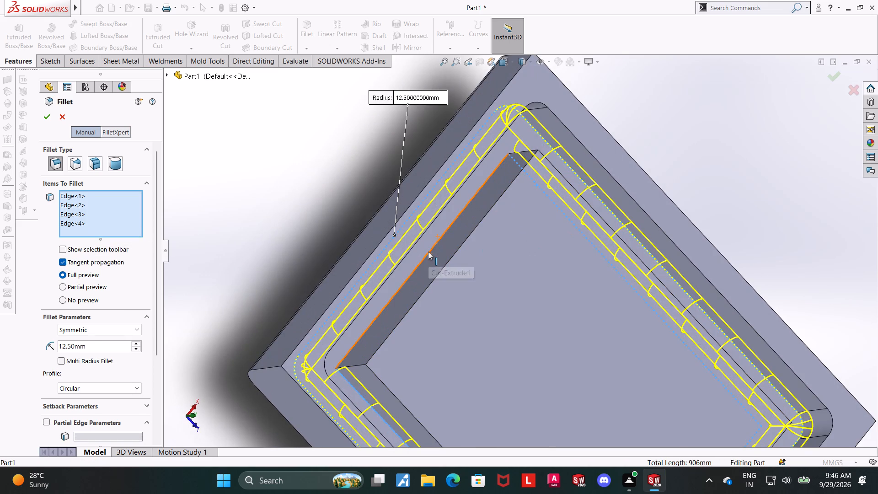
{"action": "left_click", "coordinate": [428, 252]}
{"action": "middle_click_drag", "start_coordinate": [440, 260], "coordinate": [421, 209]}
{"action": "scroll", "coordinate": [472, 256], "scroll_direction": "up", "scroll_amount": 6}
{"action": "middle_click_drag", "start_coordinate": [593, 294], "coordinate": [569, 303]}
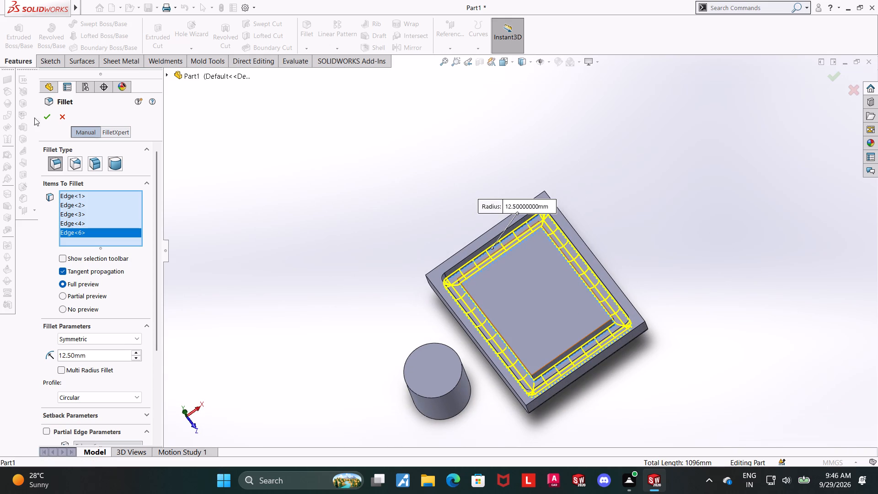
{"action": "left_click", "coordinate": [43, 116]}
{"action": "scroll", "coordinate": [724, 300], "scroll_direction": "up", "scroll_amount": 2}
{"action": "middle_click_drag", "start_coordinate": [702, 298], "coordinate": [644, 329]}
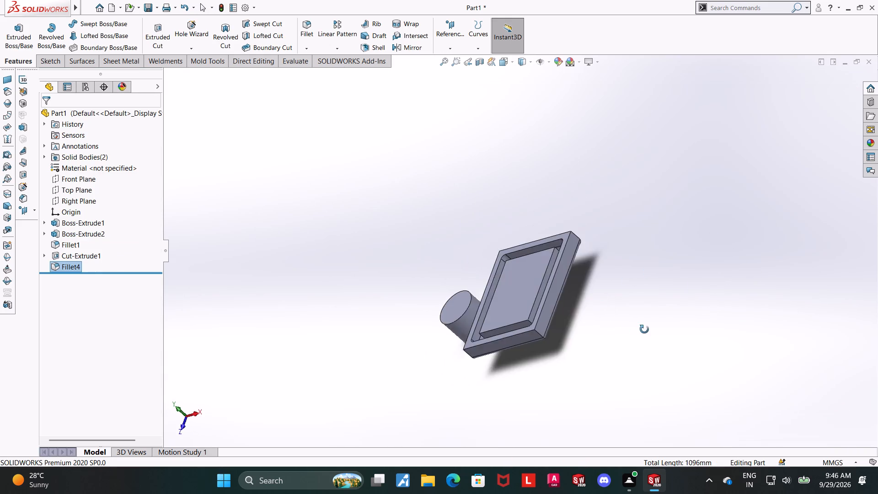
Inspect the filleted groove, its central island and the corner transitions from several angles.
{"action": "middle_click_drag", "start_coordinate": [644, 329], "coordinate": [686, 339]}
{"action": "scroll", "coordinate": [612, 310], "scroll_direction": "down", "scroll_amount": 2}
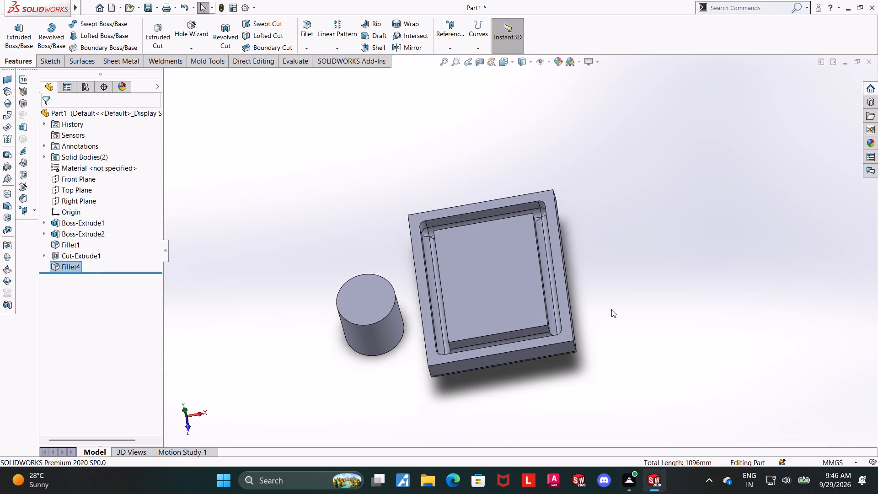
{"action": "middle_click_drag", "start_coordinate": [613, 324], "coordinate": [614, 333]}
{"action": "scroll", "coordinate": [584, 342], "scroll_direction": "up", "scroll_amount": 2}
{"action": "middle_click_drag", "start_coordinate": [568, 344], "coordinate": [551, 366]}
{"action": "scroll", "coordinate": [514, 344], "scroll_direction": "down", "scroll_amount": 5}
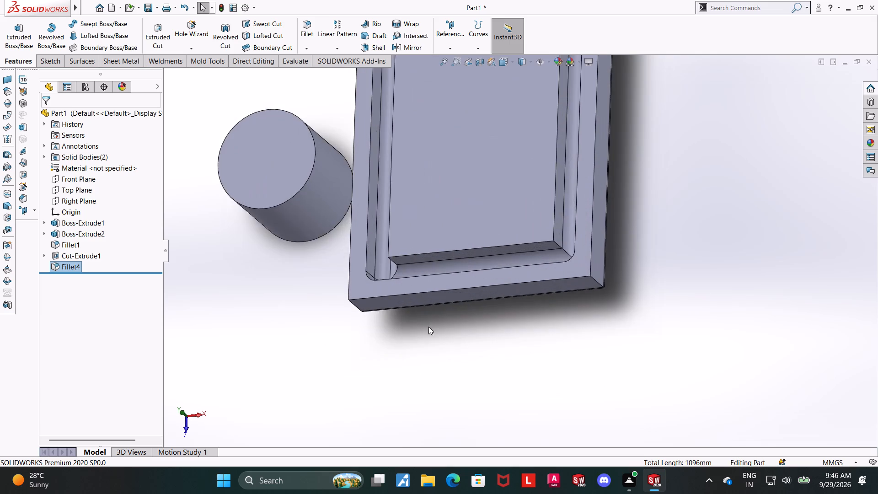
{"action": "middle_click_drag", "start_coordinate": [421, 325], "coordinate": [431, 372]}
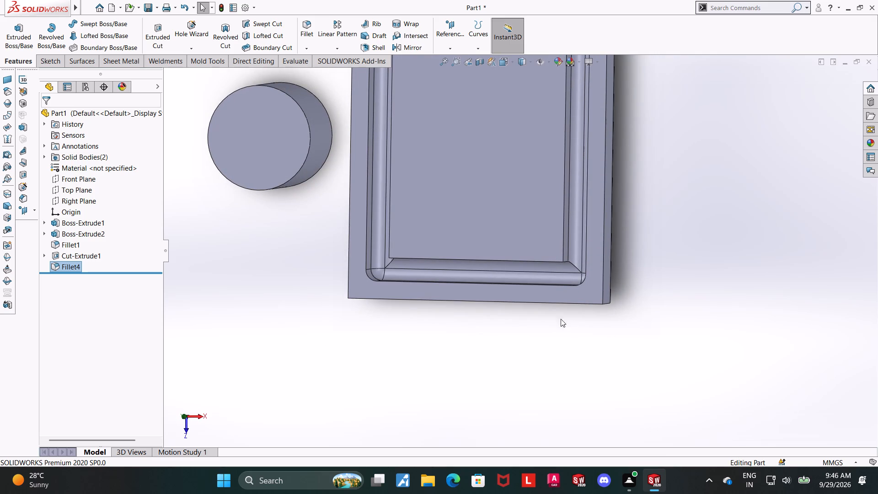
{"action": "scroll", "coordinate": [541, 273], "scroll_direction": "up", "scroll_amount": 4}
{"action": "middle_click_drag", "start_coordinate": [541, 281], "coordinate": [529, 171]}
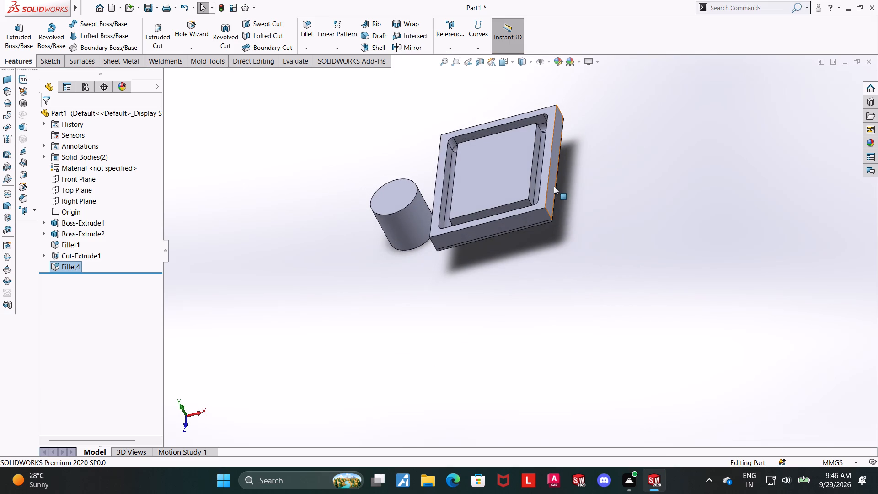
{"action": "scroll", "coordinate": [544, 173], "scroll_direction": "down", "scroll_amount": 3}
{"action": "middle_click_drag", "start_coordinate": [657, 272], "coordinate": [619, 288]}
{"action": "middle_click_drag", "start_coordinate": [580, 283], "coordinate": [612, 311]}
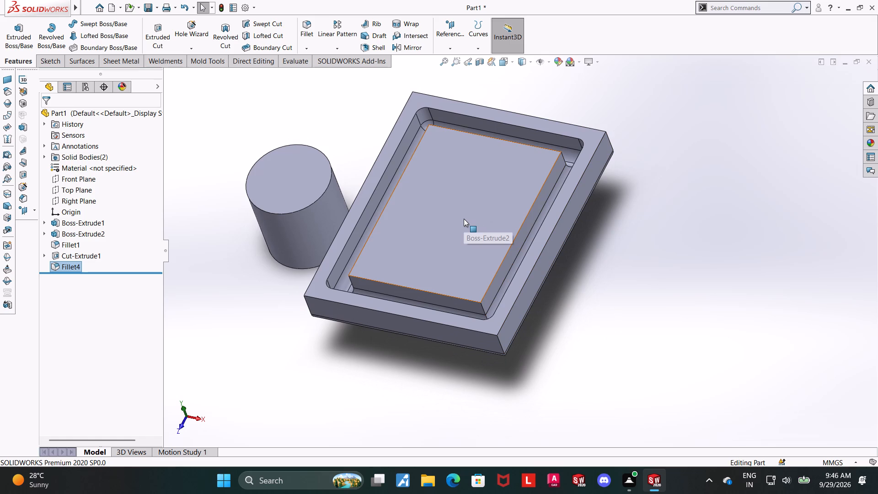
{"action": "left_click", "coordinate": [464, 219]}
{"action": "left_click", "coordinate": [651, 274]}
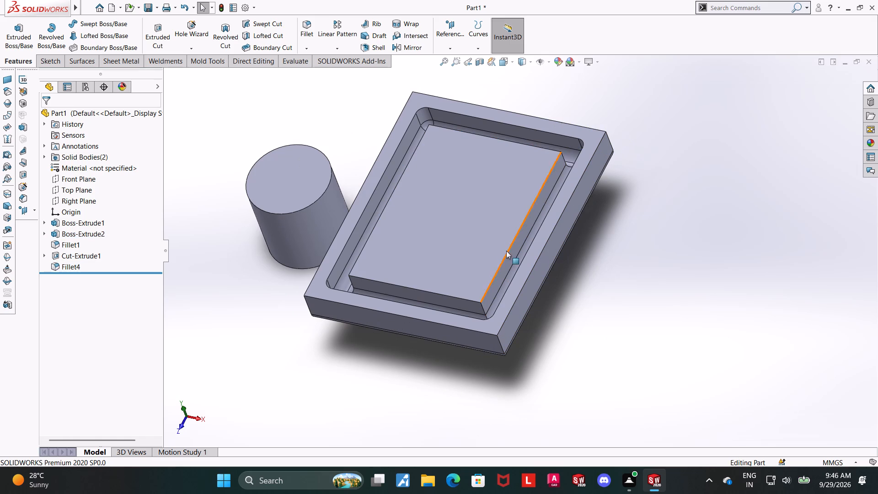
{"action": "middle_click_drag", "start_coordinate": [574, 270], "coordinate": [712, 229]}
{"action": "middle_click_drag", "start_coordinate": [513, 190], "coordinate": [503, 196]}
{"action": "scroll", "coordinate": [493, 187], "scroll_direction": "down", "scroll_amount": 4}
{"action": "scroll", "coordinate": [490, 187], "scroll_direction": "up", "scroll_amount": 2}
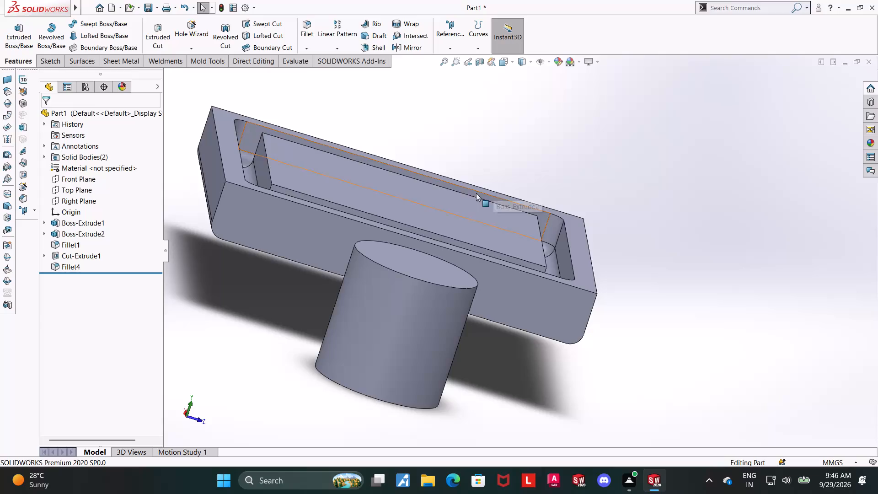
{"action": "middle_click_drag", "start_coordinate": [441, 205], "coordinate": [426, 207]}
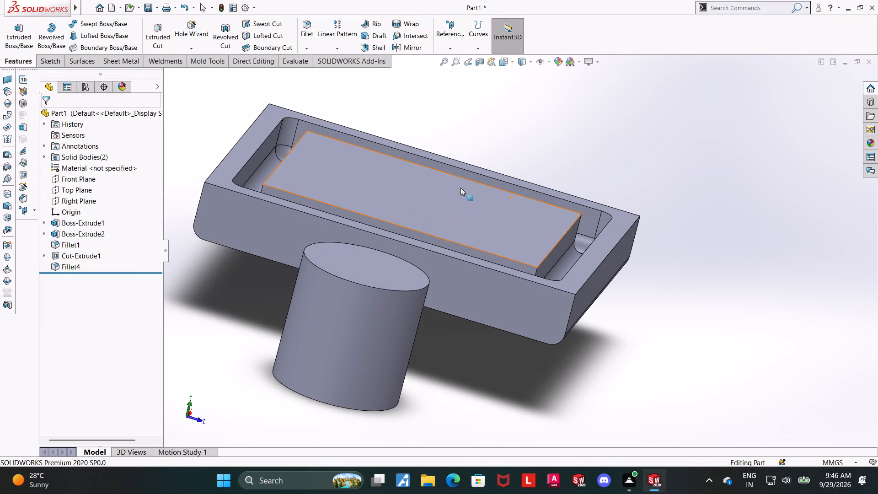
{"action": "middle_click_drag", "start_coordinate": [468, 203], "coordinate": [441, 203]}
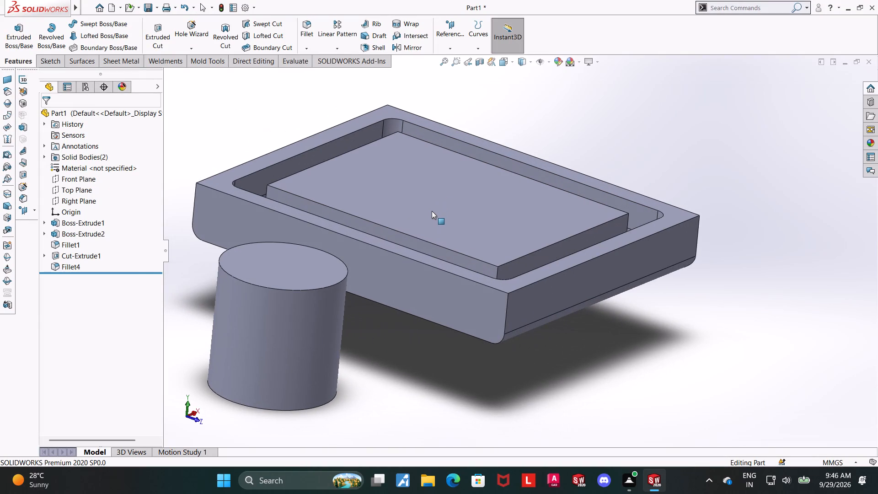
{"action": "middle_click", "coordinate": [438, 226]}
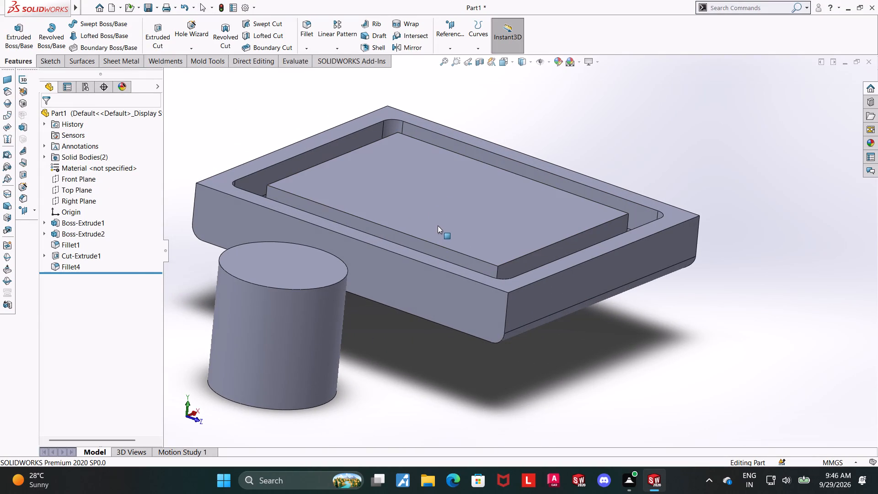
{"action": "left_click", "coordinate": [799, 329]}
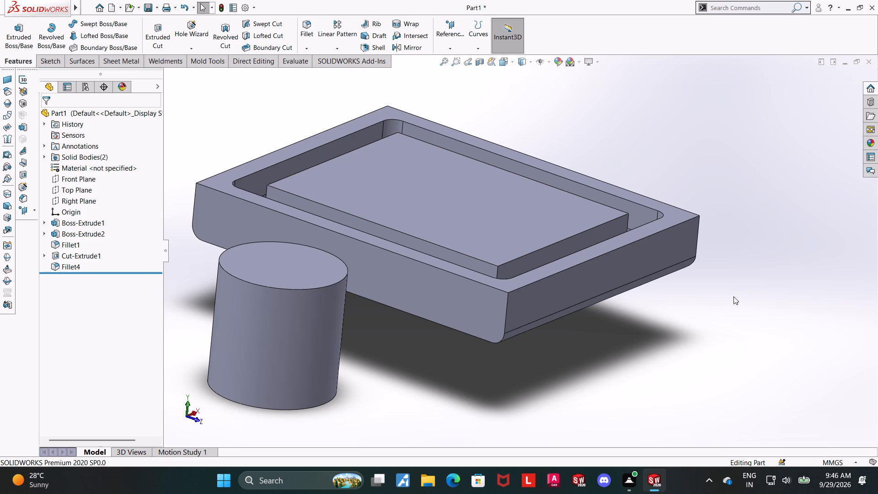
Start a sketch on the groove's long outer wall farthest from the cylinder and view it face-on.
{"action": "left_click", "coordinate": [594, 194]}
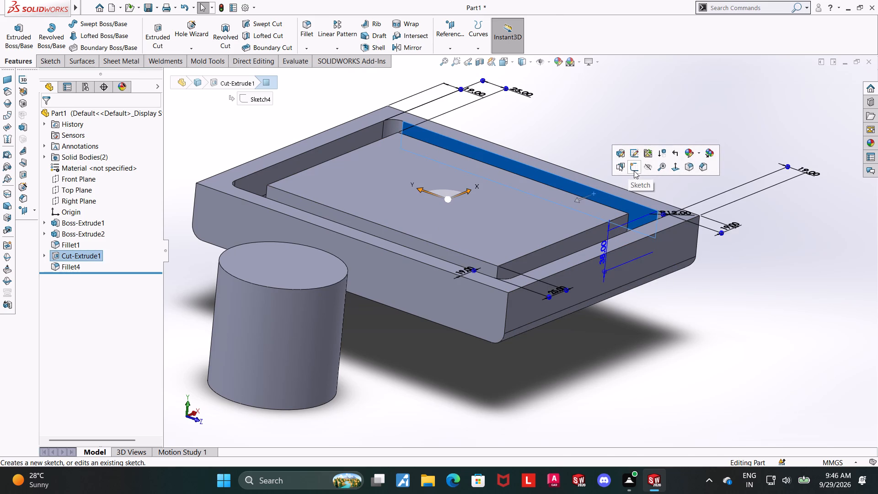
{"action": "left_click", "coordinate": [634, 171]}
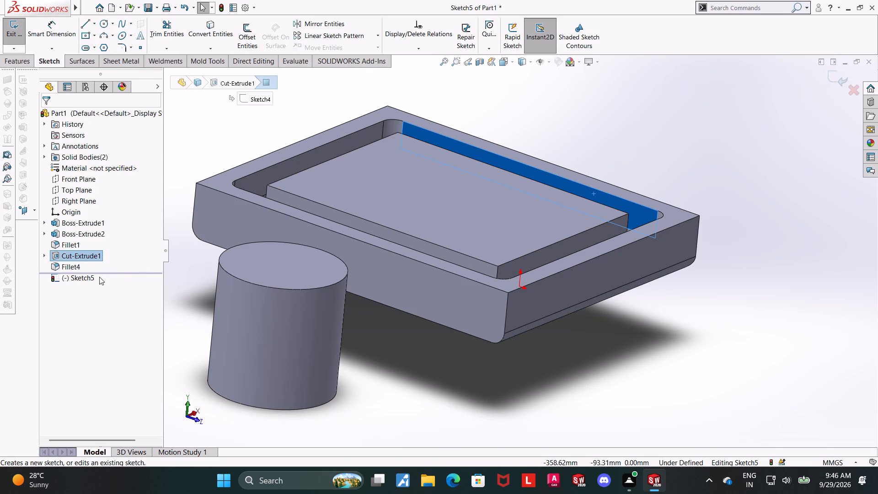
{"action": "left_click", "coordinate": [91, 276]}
{"action": "left_click", "coordinate": [111, 260]}
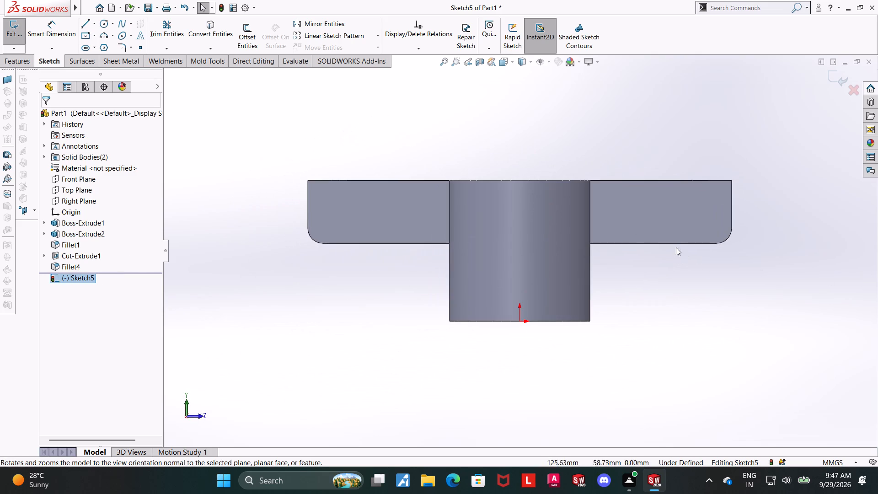
Sketch a closed inverted-T profile from the block's top edge, with a stem about 14 by 14 mm and a base about 51 by 13 mm.
{"action": "scroll", "coordinate": [630, 229], "scroll_direction": "down", "scroll_amount": 1}
{"action": "left_click", "coordinate": [83, 26]}
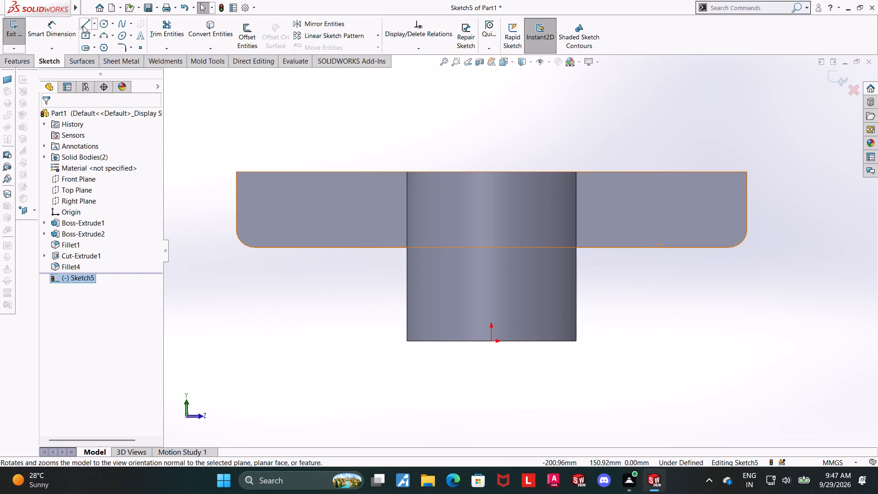
{"action": "left_click", "coordinate": [312, 171]}
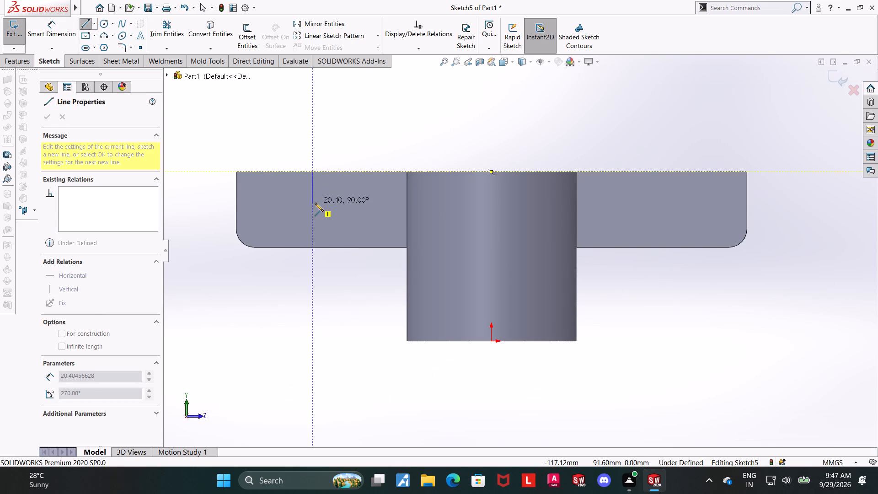
{"action": "left_click", "coordinate": [315, 193]}
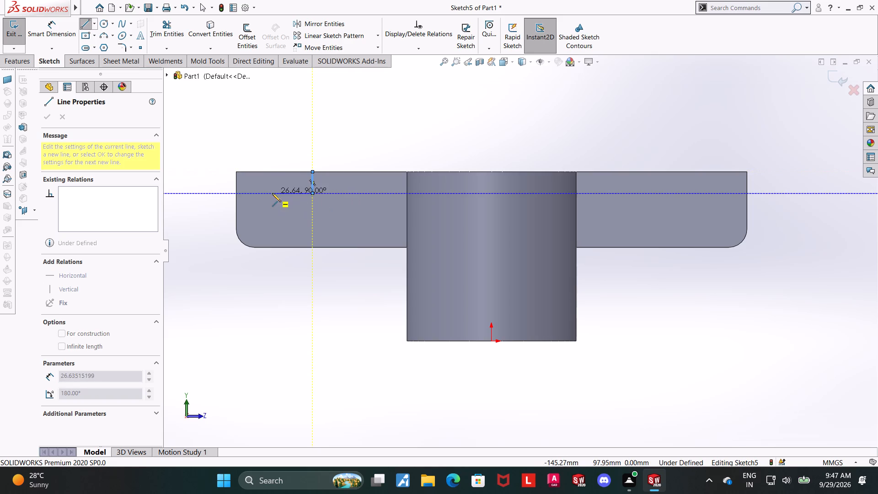
{"action": "left_click", "coordinate": [282, 192]}
{"action": "left_click", "coordinate": [283, 214]}
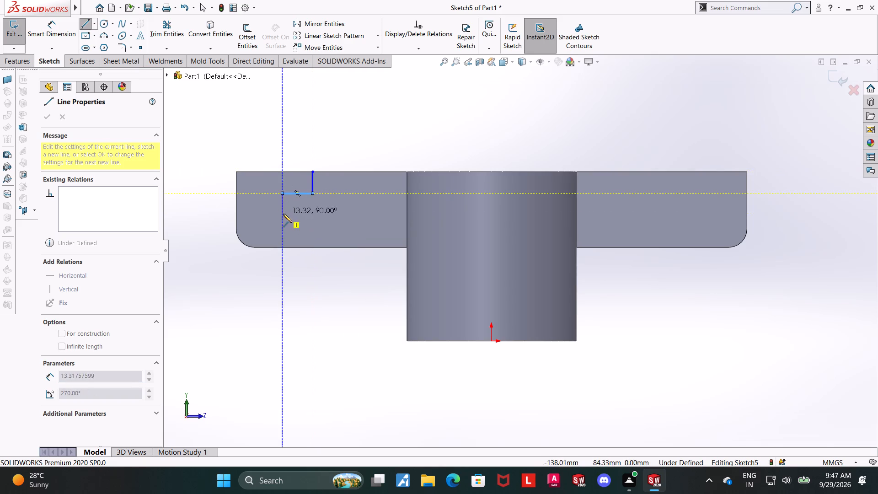
{"action": "left_click", "coordinate": [360, 214]}
{"action": "left_click", "coordinate": [360, 193]}
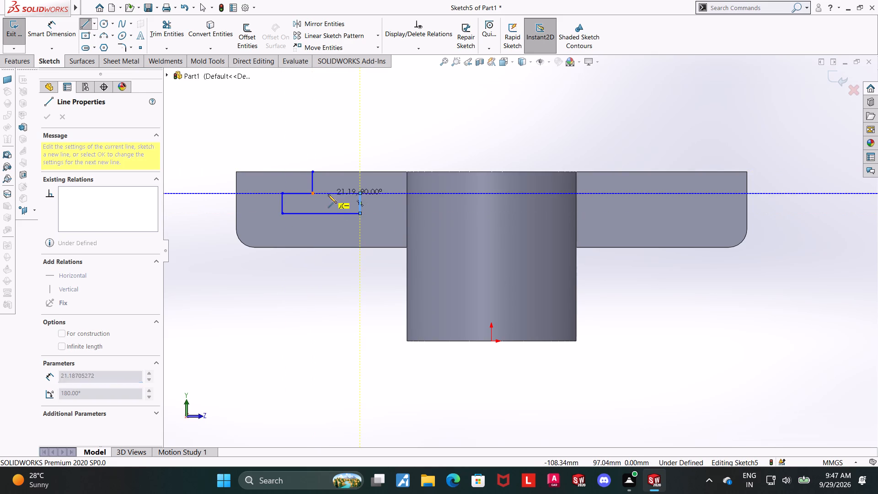
{"action": "left_click", "coordinate": [333, 192]}
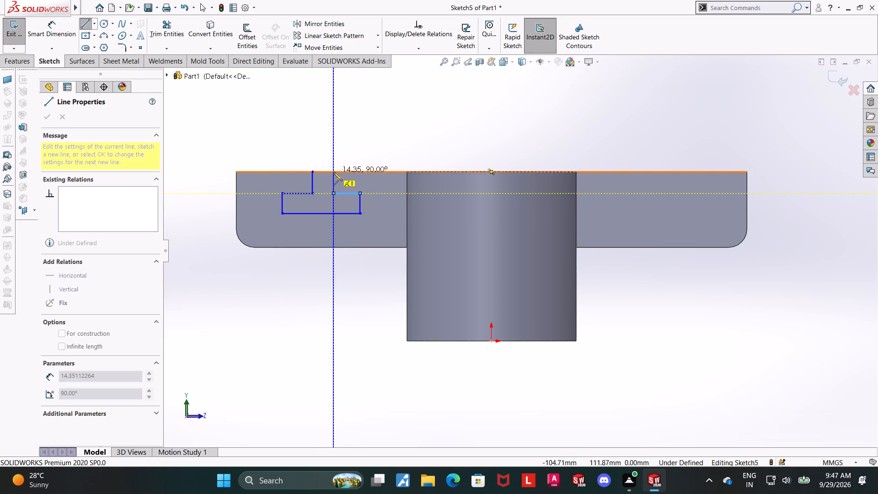
{"action": "left_click", "coordinate": [333, 172]}
{"action": "left_click", "coordinate": [313, 172]}
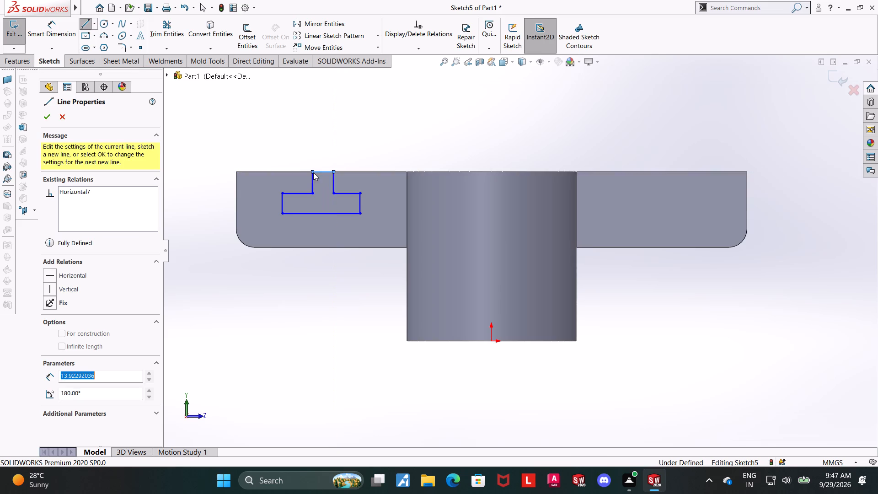
{"action": "key", "text": "Escape"}
{"action": "key", "text": "Escape"}
{"action": "key", "text": "Escape"}
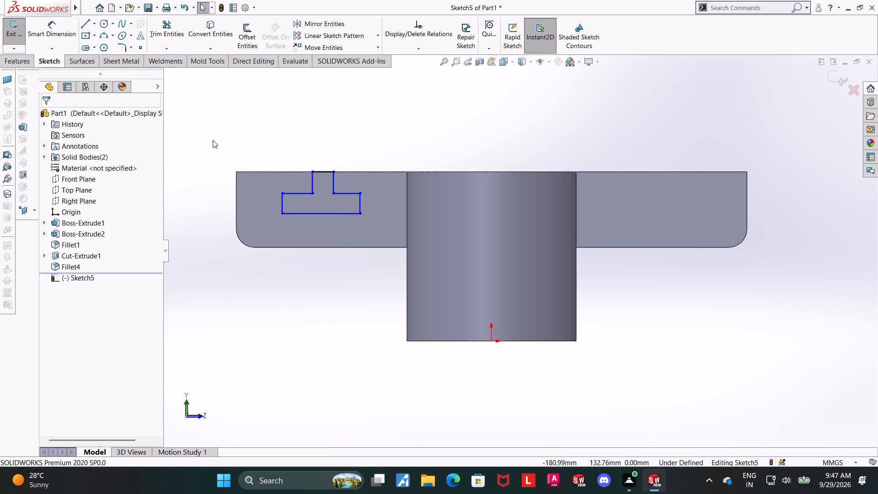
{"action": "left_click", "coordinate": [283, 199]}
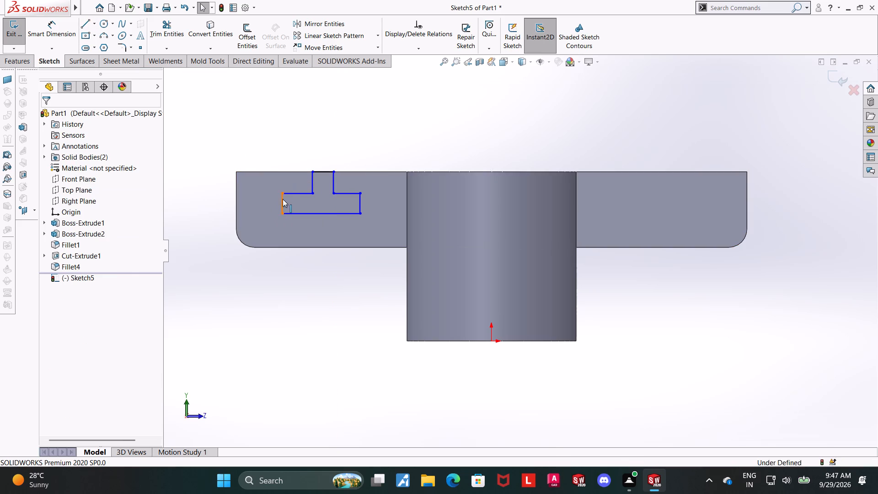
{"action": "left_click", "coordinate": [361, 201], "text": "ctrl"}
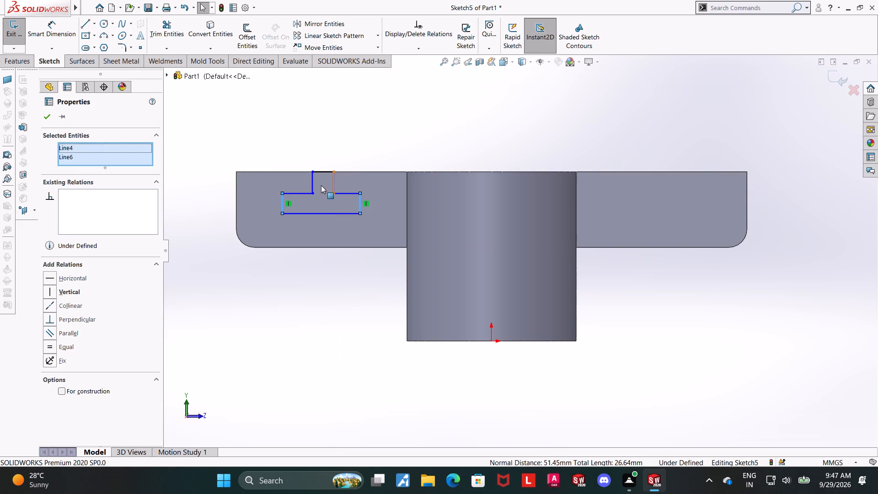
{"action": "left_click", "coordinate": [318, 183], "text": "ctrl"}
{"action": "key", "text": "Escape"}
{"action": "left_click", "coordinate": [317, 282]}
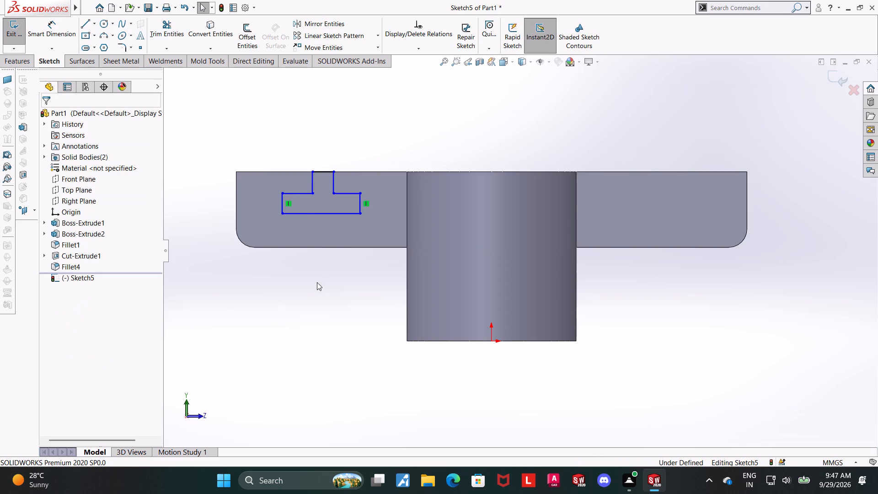
Apply an equal relation to the inverted-T profile's four vertical lines, two on the stem and two on the base ends.
{"action": "left_click", "coordinate": [283, 202]}
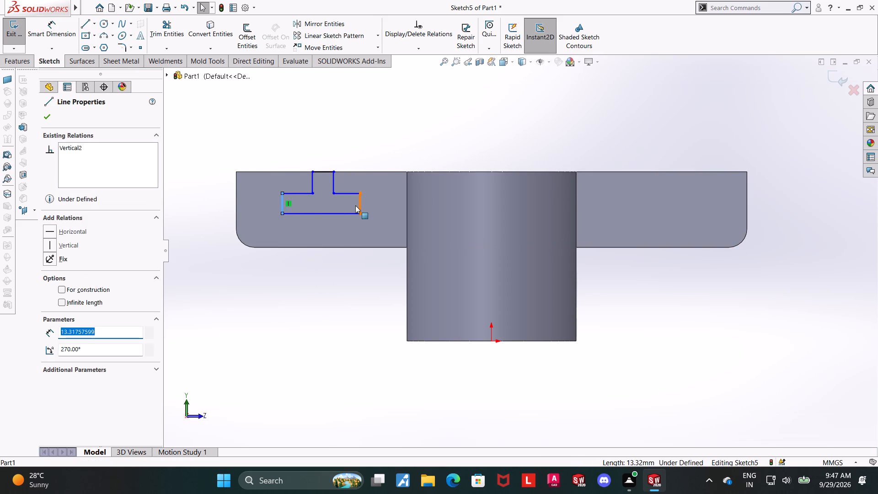
{"action": "left_click", "coordinate": [359, 205], "text": "ctrl"}
{"action": "left_click", "coordinate": [333, 185], "text": "ctrl"}
{"action": "left_click", "coordinate": [313, 182], "text": "ctrl"}
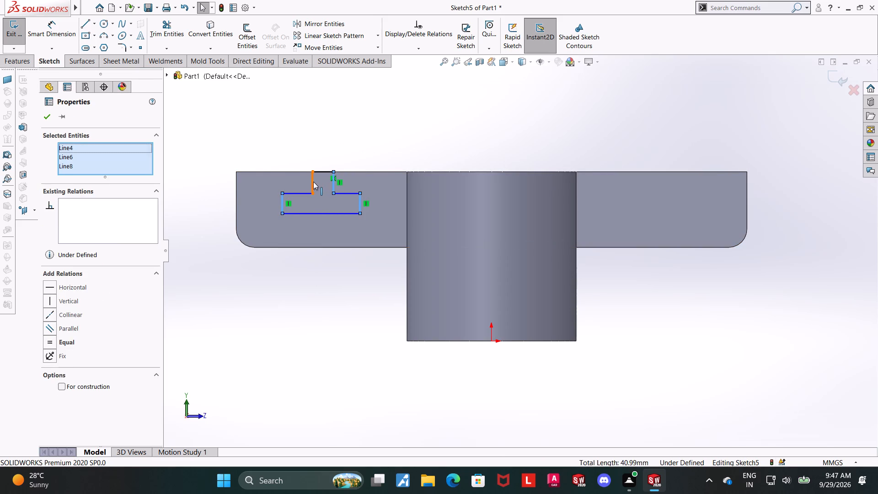
{"action": "left_click", "coordinate": [51, 348]}
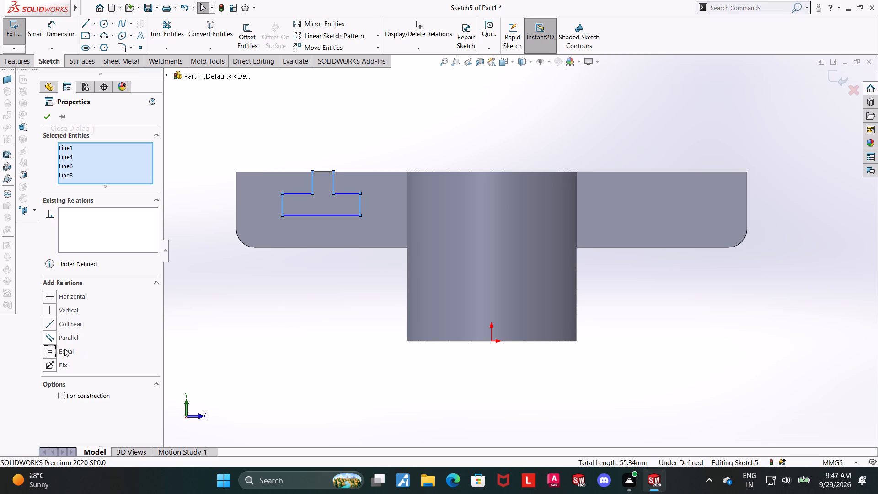
{"action": "left_click", "coordinate": [48, 354]}
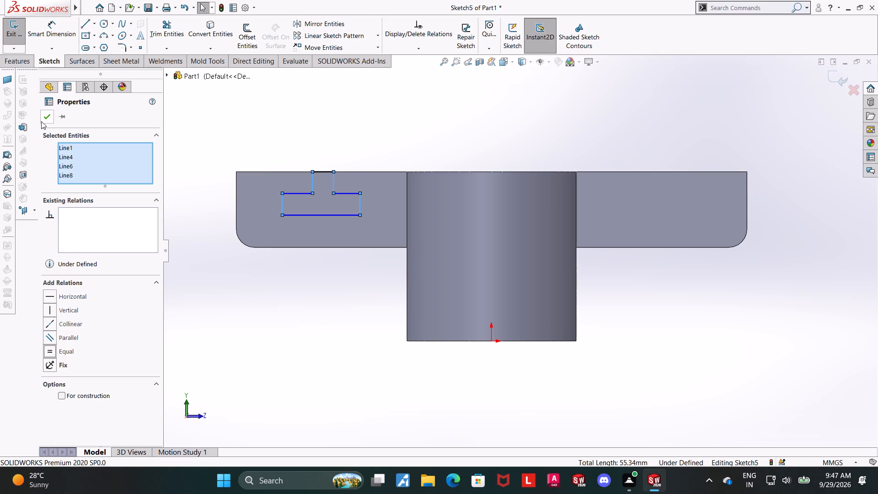
{"action": "left_click", "coordinate": [41, 118]}
{"action": "left_click_drag", "start_coordinate": [307, 396], "coordinate": [308, 387]}
Reselect the profile's four vertical stem and base-end lines and apply the equal relation to them again.
{"action": "left_click", "coordinate": [281, 204]}
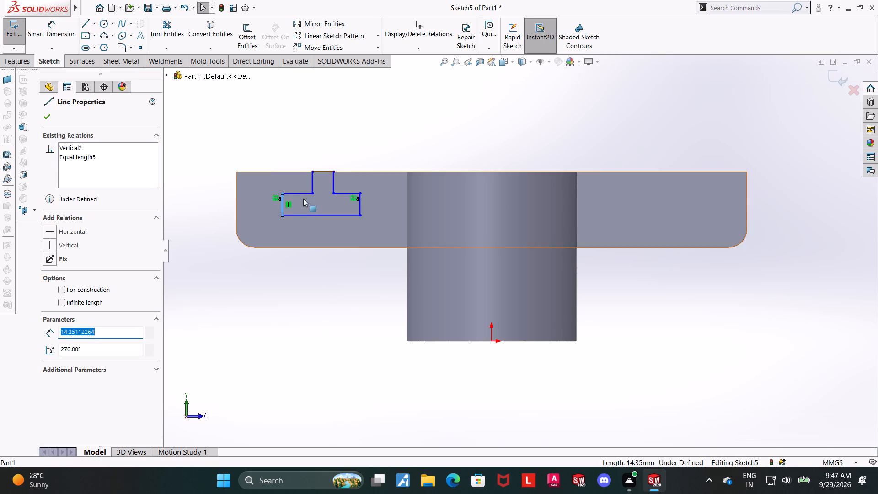
{"action": "left_click", "coordinate": [311, 181], "text": "ctrl"}
{"action": "left_click", "coordinate": [332, 184], "text": "ctrl"}
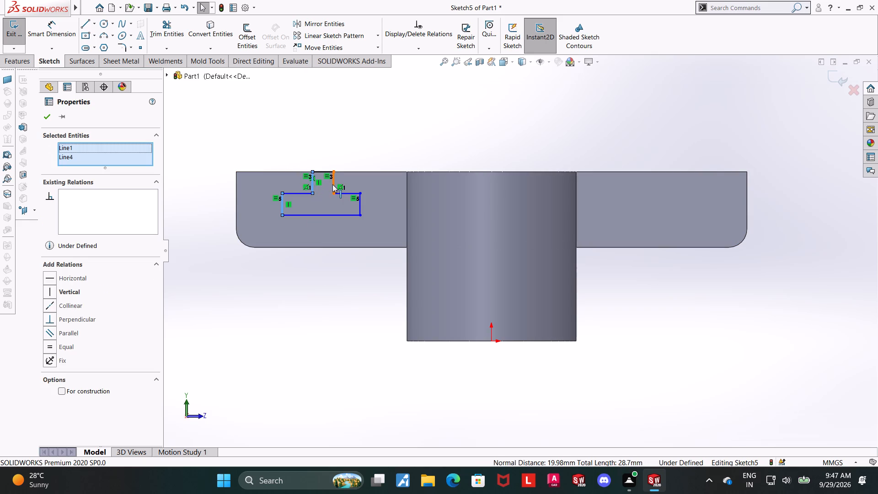
{"action": "left_click", "coordinate": [359, 207], "text": "ctrl"}
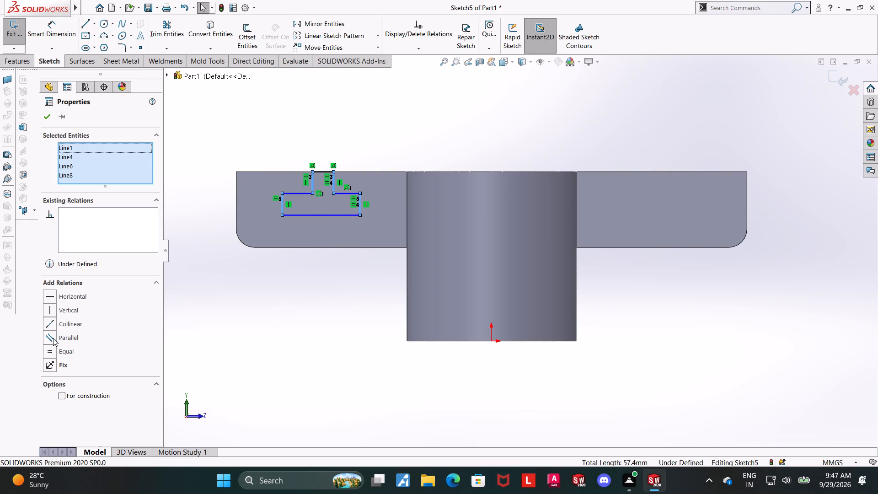
{"action": "left_click", "coordinate": [53, 349]}
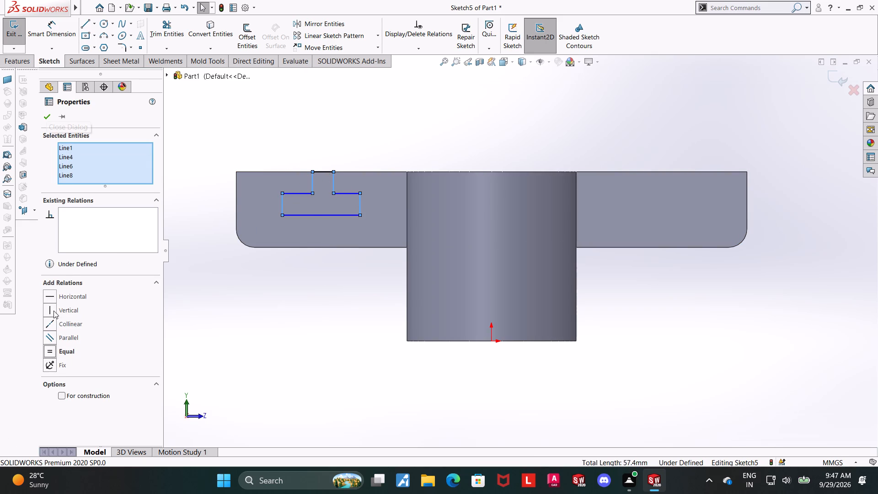
{"action": "left_click", "coordinate": [51, 355]}
{"action": "left_click", "coordinate": [45, 120]}
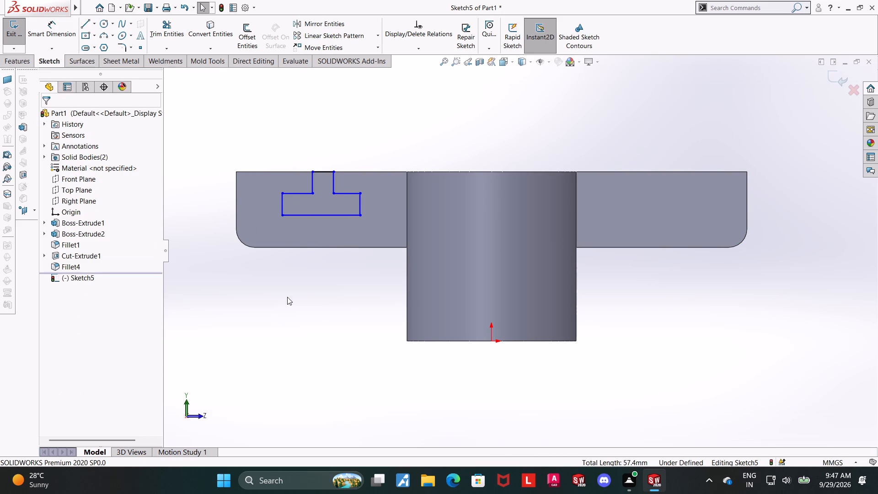
Dimension the width of the inverted-T profile's stem between its two vertical lines as 12 mm.
{"action": "left_click", "coordinate": [56, 37]}
{"action": "left_click", "coordinate": [313, 175]}
{"action": "left_click", "coordinate": [334, 175]}
{"action": "left_click", "coordinate": [327, 116]}
{"action": "type", "text": "12"}
{"action": "key", "text": "Return"}
{"action": "key", "text": "Escape"}
{"action": "key", "text": "Escape"}
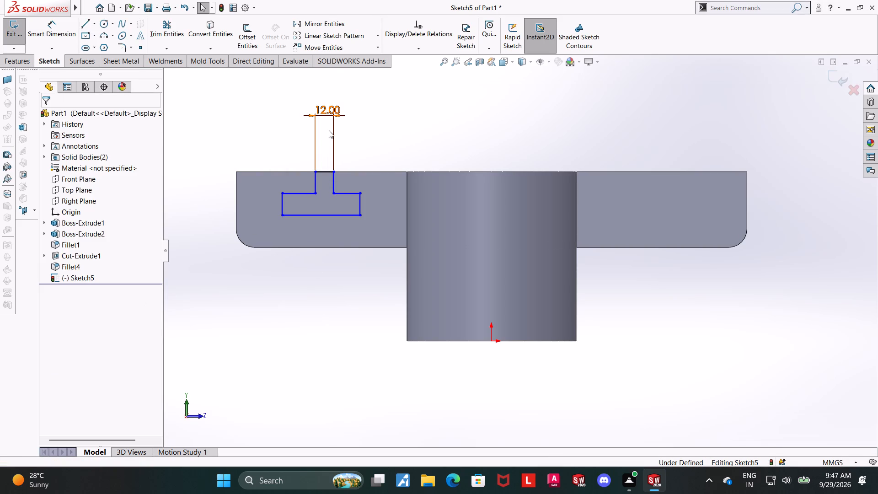
Dimension the bottom line of the inverted-T profile's base as 25 mm.
{"action": "scroll", "coordinate": [390, 210], "scroll_direction": "down", "scroll_amount": 2}
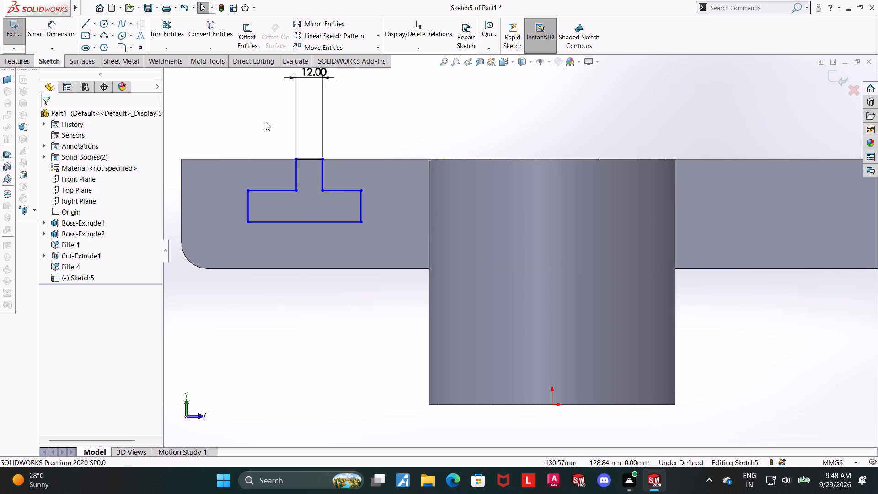
{"action": "left_click", "coordinate": [66, 25]}
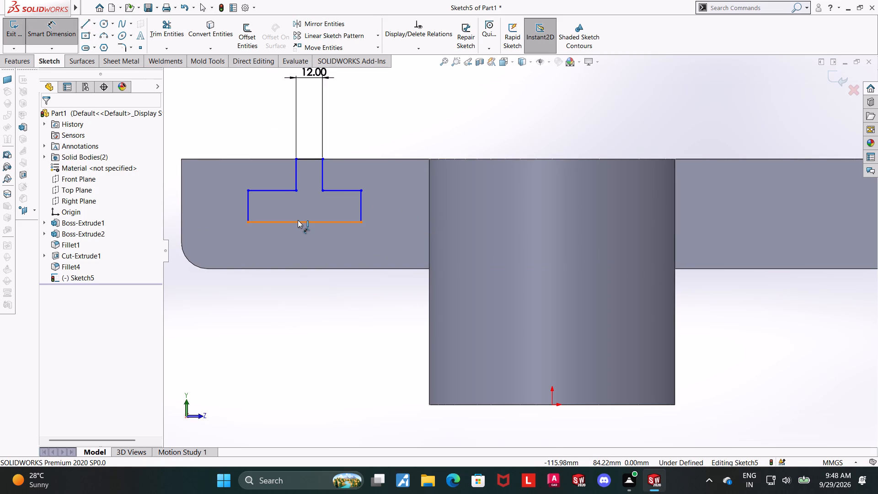
{"action": "left_click", "coordinate": [298, 220]}
{"action": "left_click", "coordinate": [294, 245]}
{"action": "type", "text": "25"}
{"action": "key", "text": "Return"}
{"action": "key", "text": "Escape"}
{"action": "key", "text": "Escape"}
Add a vertical relation between the midpoints of the base's bottom line and the stem's top line to centre the T profile.
{"action": "scroll", "coordinate": [336, 211], "scroll_direction": "down", "scroll_amount": 2}
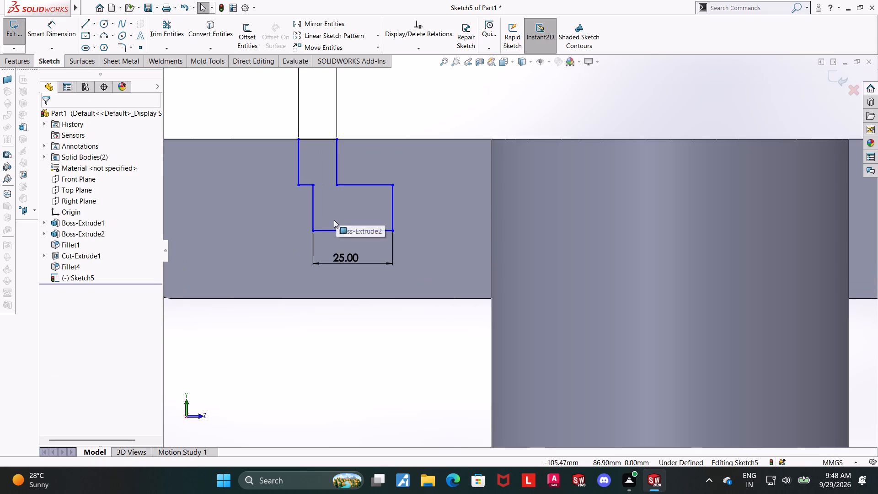
{"action": "left_click", "coordinate": [352, 231]}
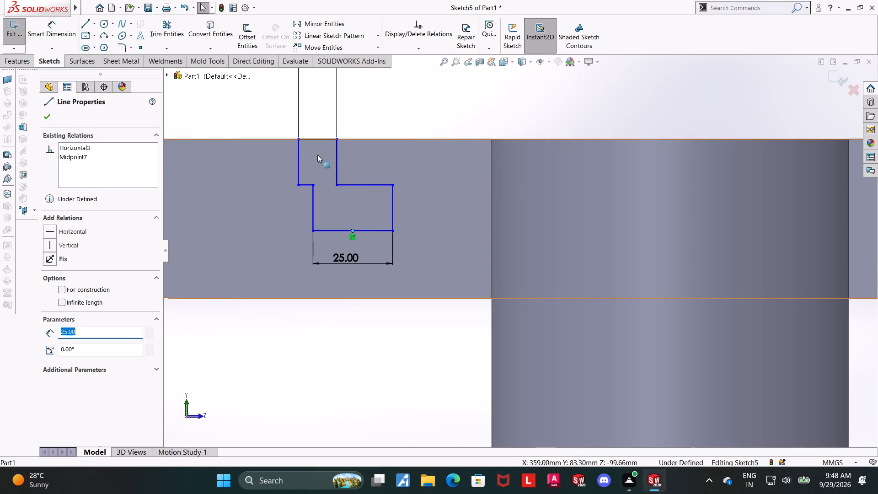
{"action": "left_click", "coordinate": [318, 139], "text": "ctrl"}
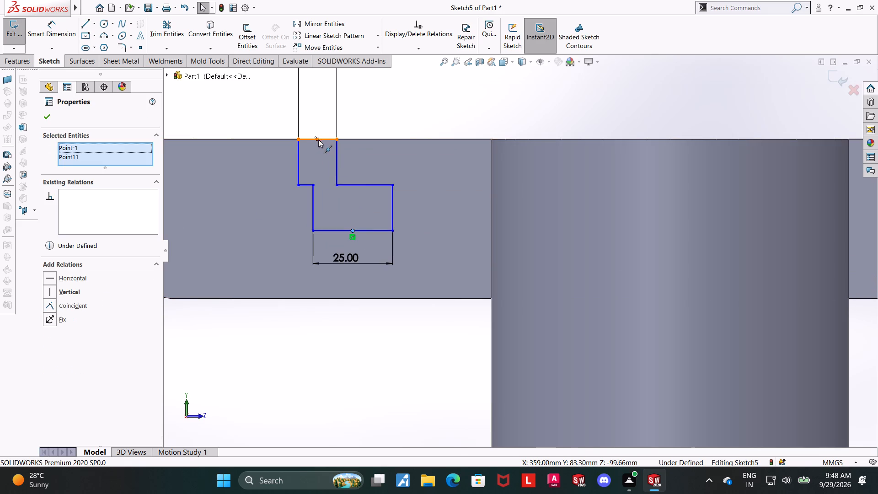
{"action": "left_click", "coordinate": [49, 289]}
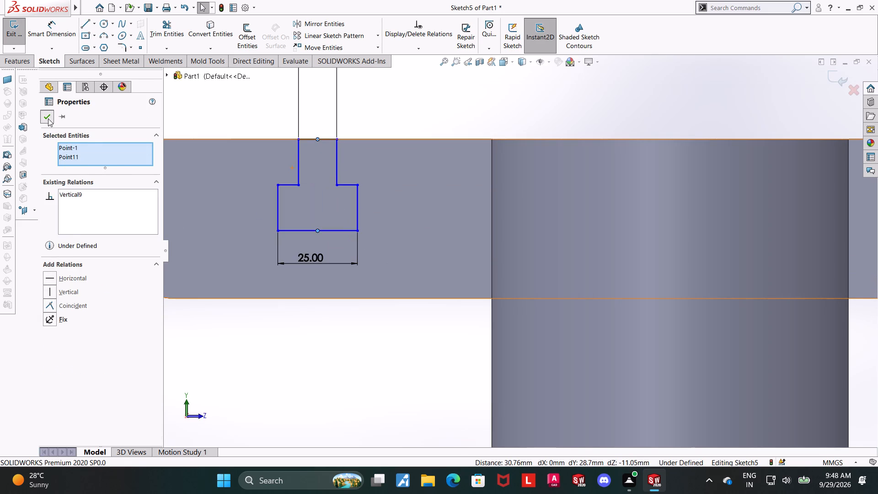
{"action": "left_click", "coordinate": [48, 118]}
{"action": "scroll", "coordinate": [220, 180], "scroll_direction": "up", "scroll_amount": 4}
{"action": "key", "text": "Escape"}
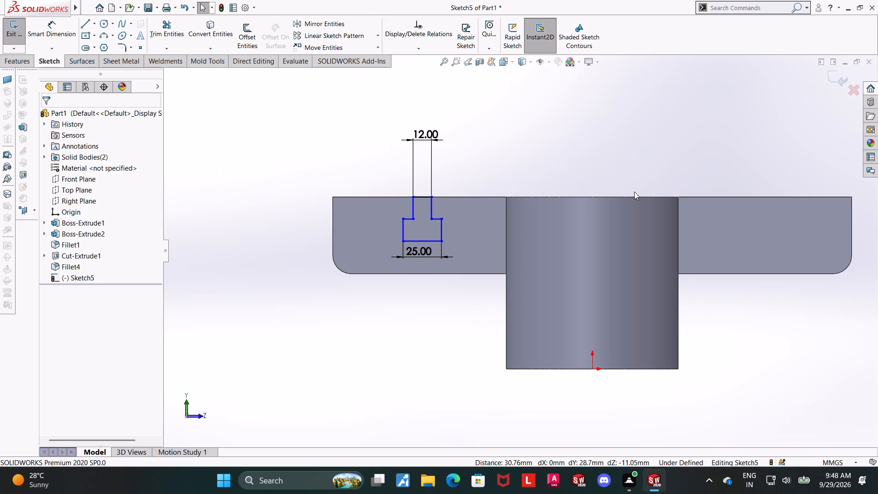
Dimension the horizontal distance from the midpoint of the T profile's bottom line to the origin as 75 mm.
{"action": "scroll", "coordinate": [607, 204], "scroll_direction": "down", "scroll_amount": 2}
{"action": "left_click", "coordinate": [51, 35]}
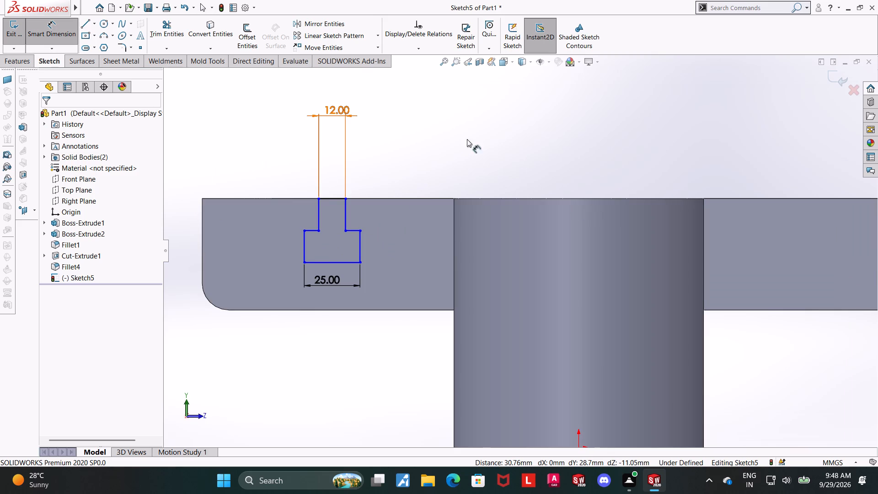
{"action": "left_click", "coordinate": [332, 263]}
{"action": "scroll", "coordinate": [332, 267], "scroll_direction": "up", "scroll_amount": 2}
{"action": "left_click", "coordinate": [563, 389]}
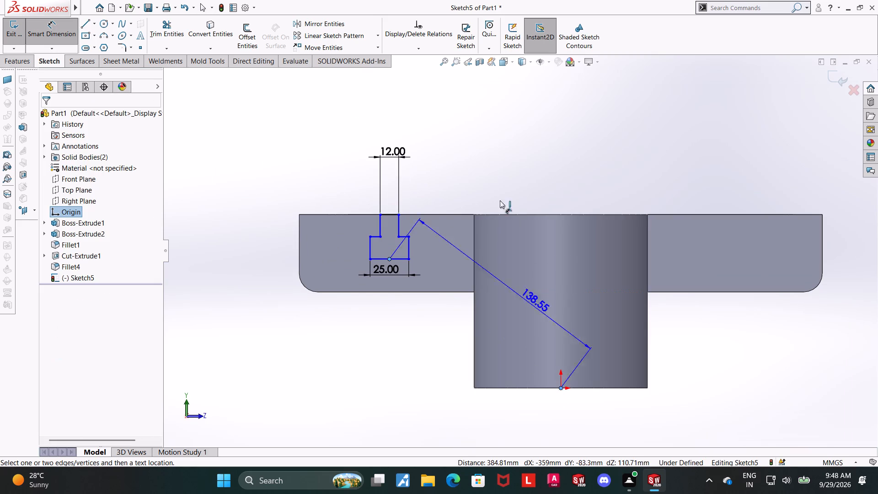
{"action": "left_click", "coordinate": [488, 112]}
{"action": "type", "text": "75"}
{"action": "key", "text": "Return"}
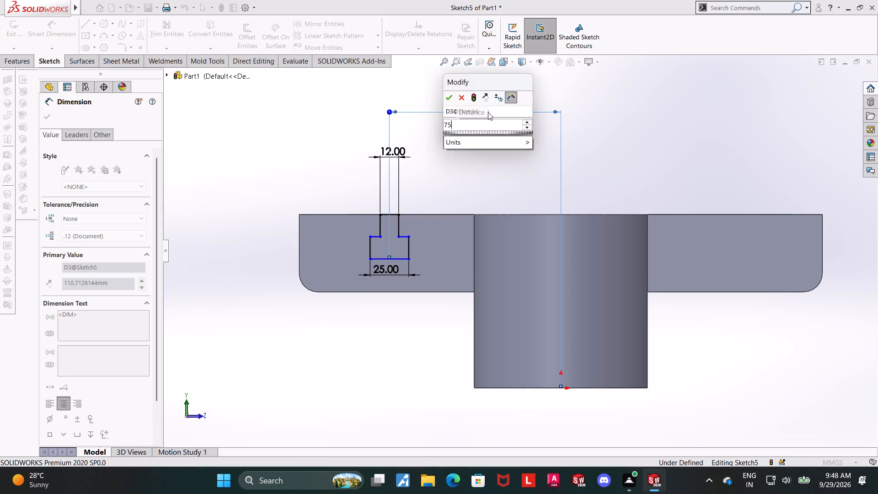
{"action": "key", "text": "Escape"}
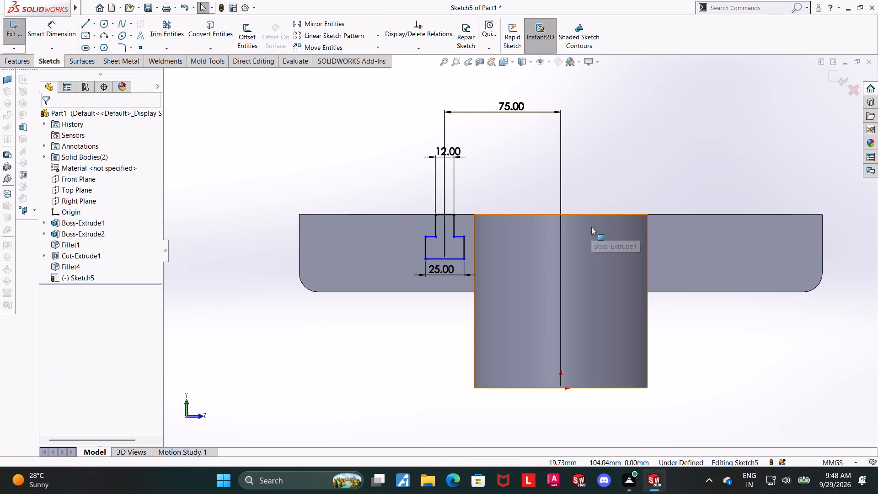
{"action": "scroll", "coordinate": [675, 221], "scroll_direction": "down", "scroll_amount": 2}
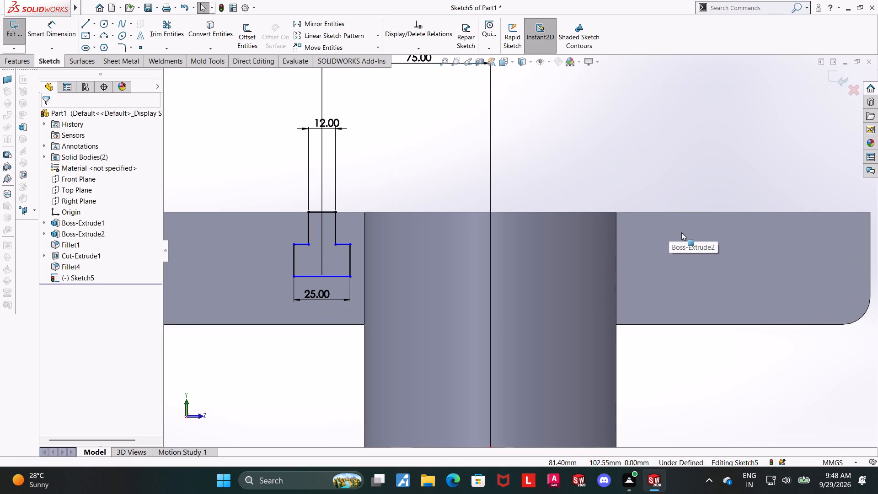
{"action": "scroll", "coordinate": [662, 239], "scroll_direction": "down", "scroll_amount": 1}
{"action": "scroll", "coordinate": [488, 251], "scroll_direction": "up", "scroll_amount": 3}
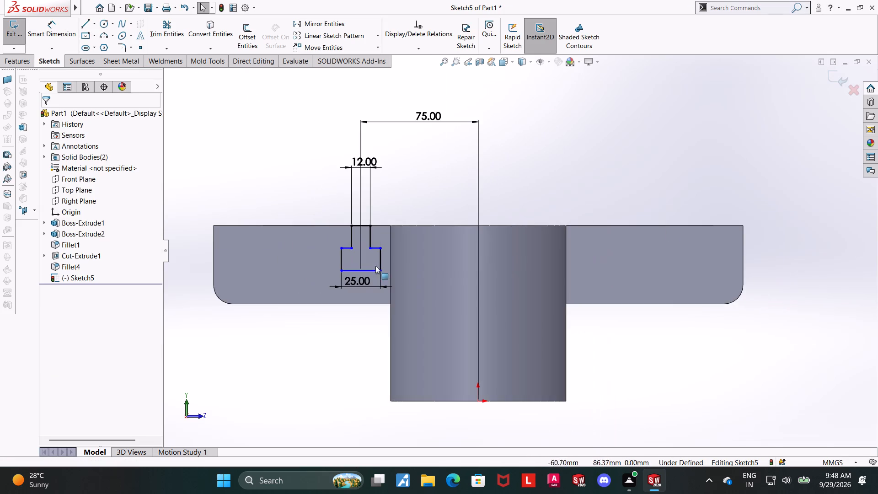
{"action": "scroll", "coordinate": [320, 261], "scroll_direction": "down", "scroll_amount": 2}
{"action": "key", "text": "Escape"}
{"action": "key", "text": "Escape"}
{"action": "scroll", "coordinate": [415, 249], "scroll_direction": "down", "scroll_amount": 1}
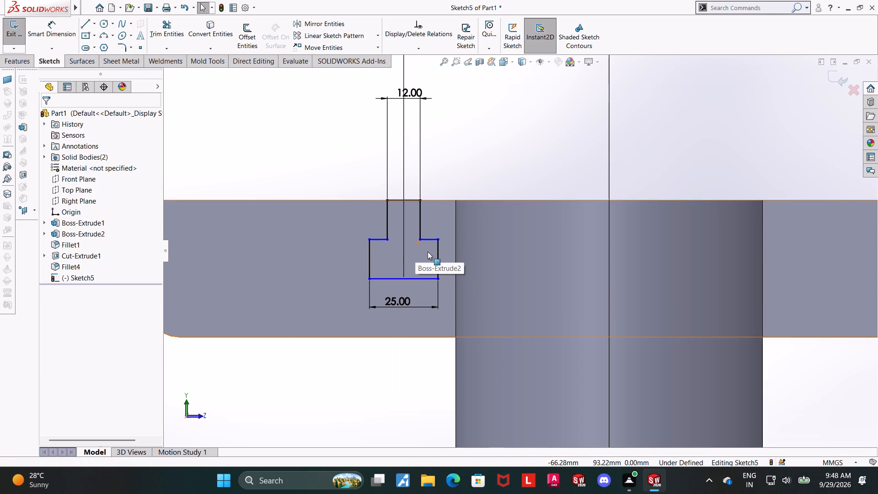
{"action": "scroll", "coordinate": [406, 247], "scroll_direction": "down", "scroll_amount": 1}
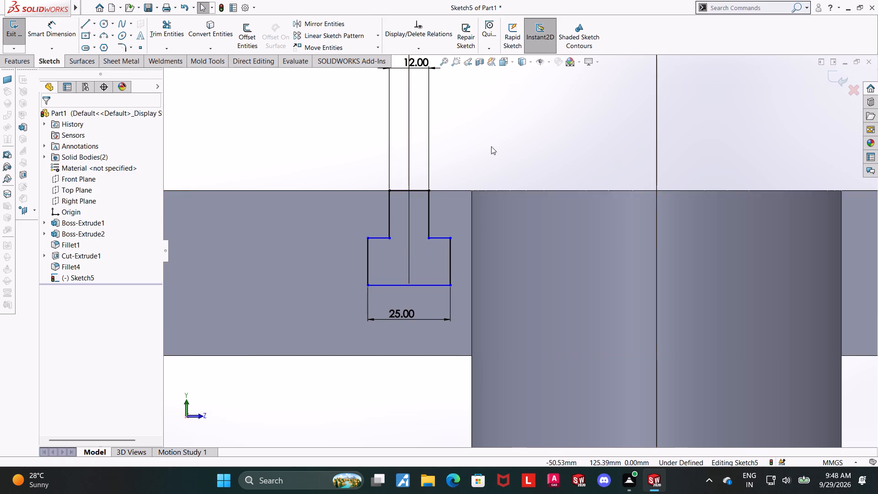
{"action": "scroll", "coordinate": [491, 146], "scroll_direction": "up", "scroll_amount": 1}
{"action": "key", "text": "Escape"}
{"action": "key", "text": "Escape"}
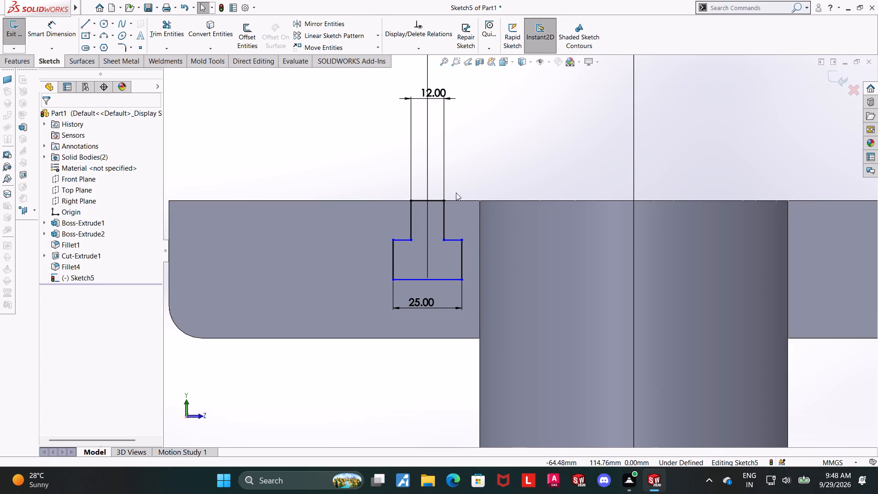
Select the T profile's two base-end lines and two stem lines and apply an equal relation to all four.
{"action": "scroll", "coordinate": [456, 193], "scroll_direction": "down", "scroll_amount": 2}
{"action": "key", "text": "Escape"}
{"action": "left_click", "coordinate": [372, 287]}
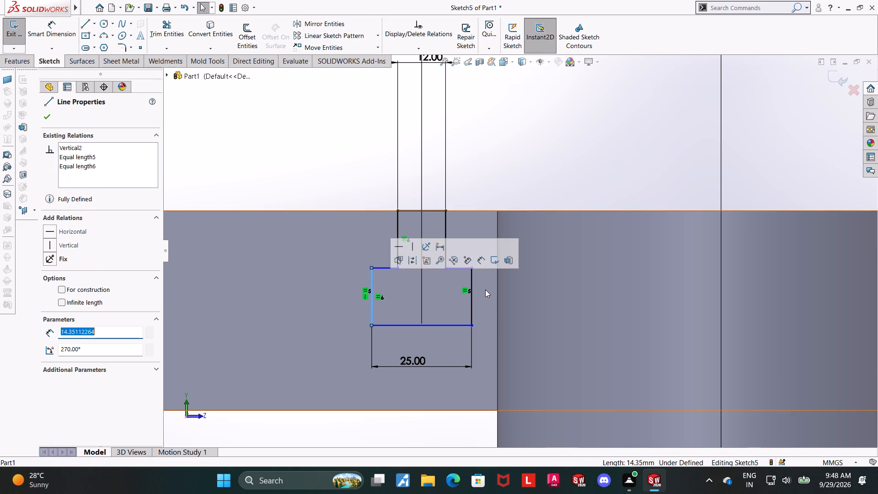
{"action": "left_click", "coordinate": [472, 286], "text": "ctrl"}
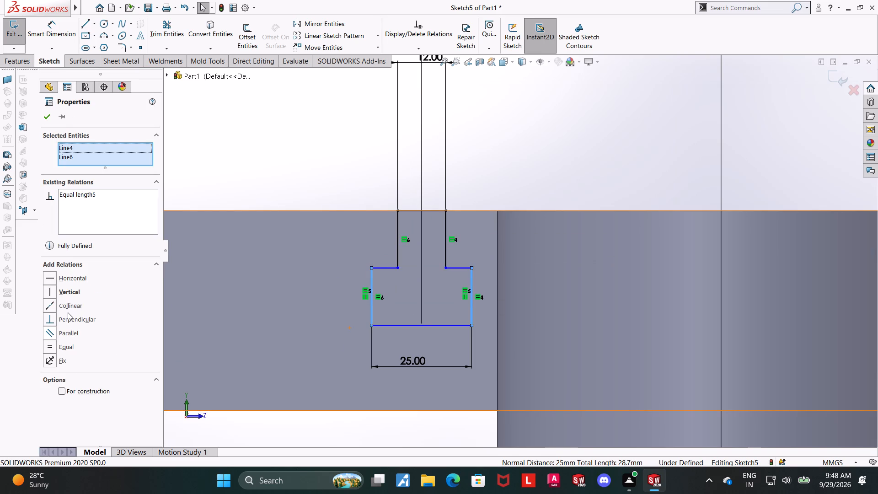
{"action": "left_click", "coordinate": [398, 250], "text": "ctrl"}
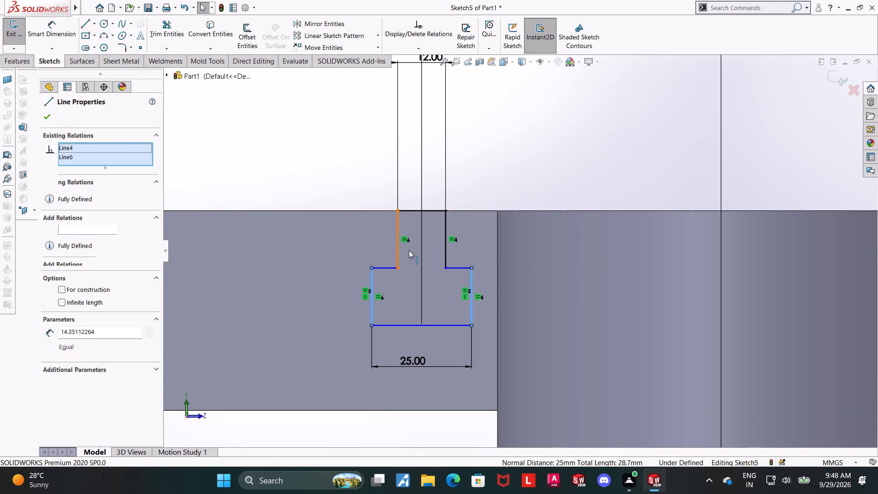
{"action": "left_click", "coordinate": [446, 249], "text": "ctrl"}
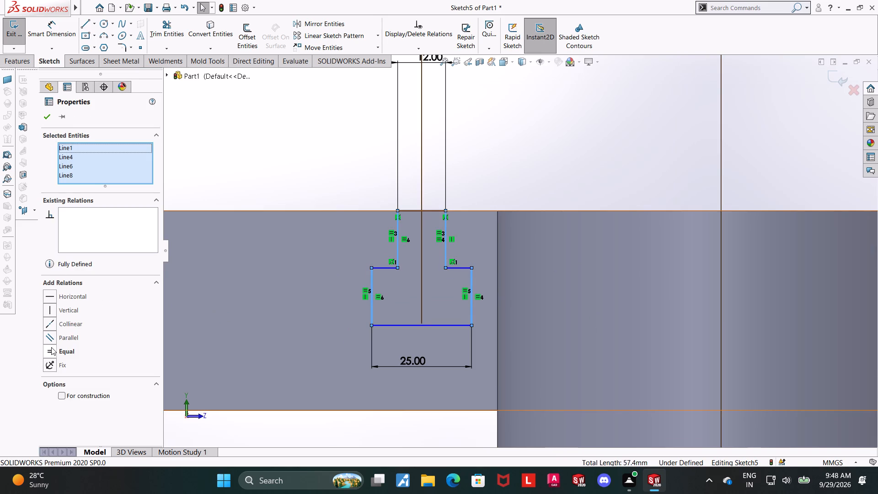
{"action": "left_click", "coordinate": [51, 347]}
{"action": "key", "text": "Escape"}
Draw a vertical centerline about 178 mm long from the origin up past the block's top edge.
{"action": "scroll", "coordinate": [610, 295], "scroll_direction": "up", "scroll_amount": 3}
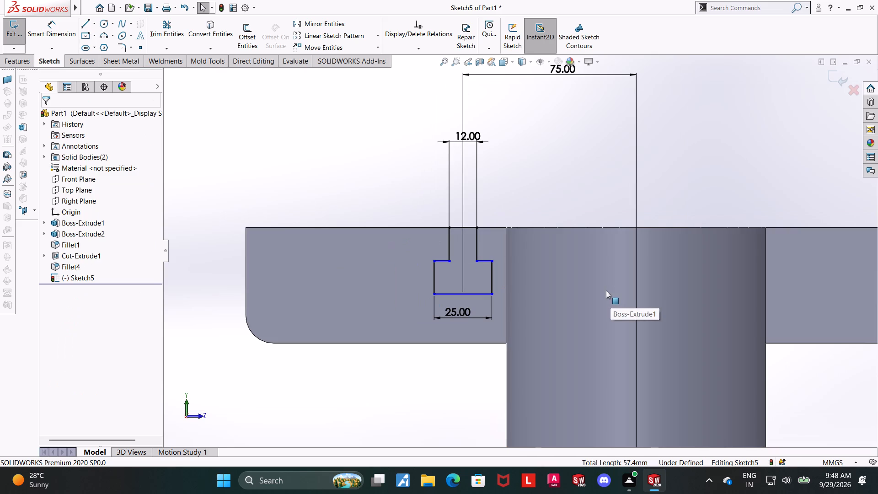
{"action": "scroll", "coordinate": [605, 290], "scroll_direction": "up", "scroll_amount": 5}
{"action": "scroll", "coordinate": [581, 290], "scroll_direction": "down", "scroll_amount": 2}
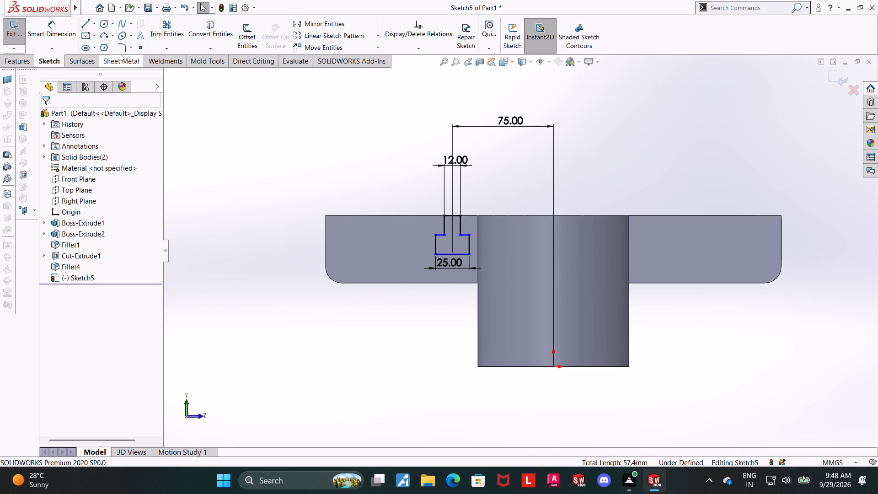
{"action": "left_click", "coordinate": [91, 26]}
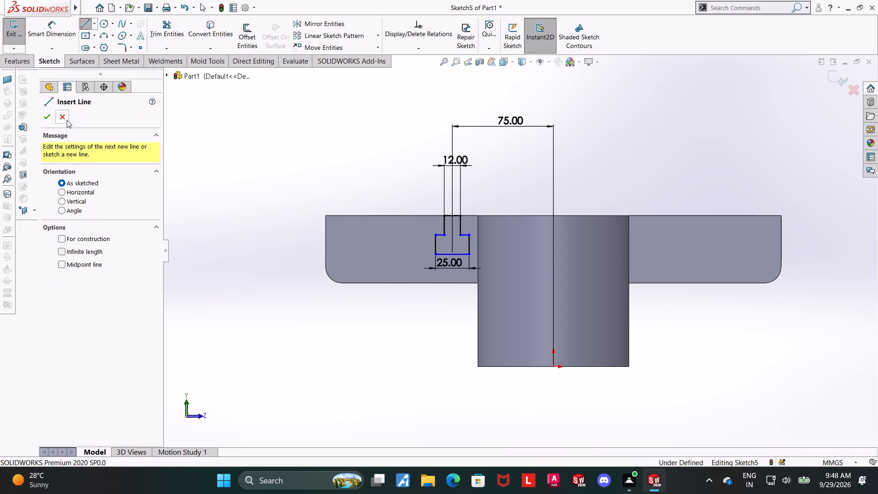
{"action": "left_click", "coordinate": [67, 117]}
{"action": "left_click", "coordinate": [94, 27]}
{"action": "left_click", "coordinate": [96, 48]}
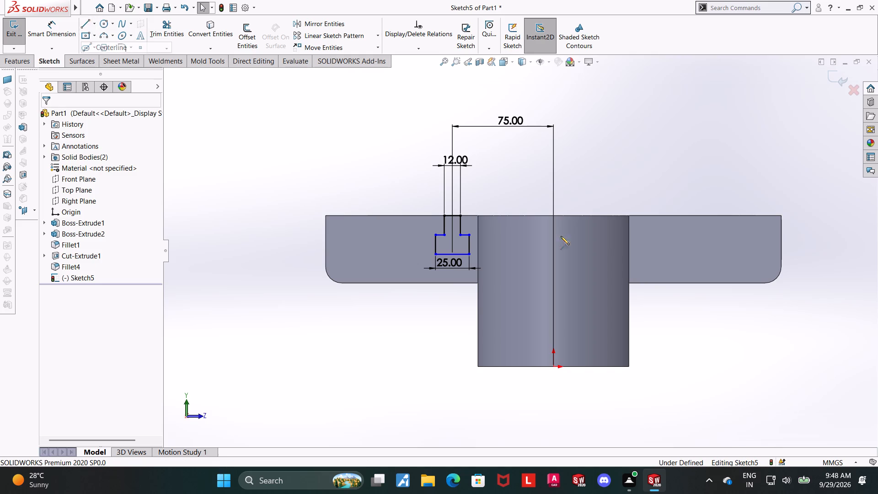
{"action": "left_click", "coordinate": [553, 367]}
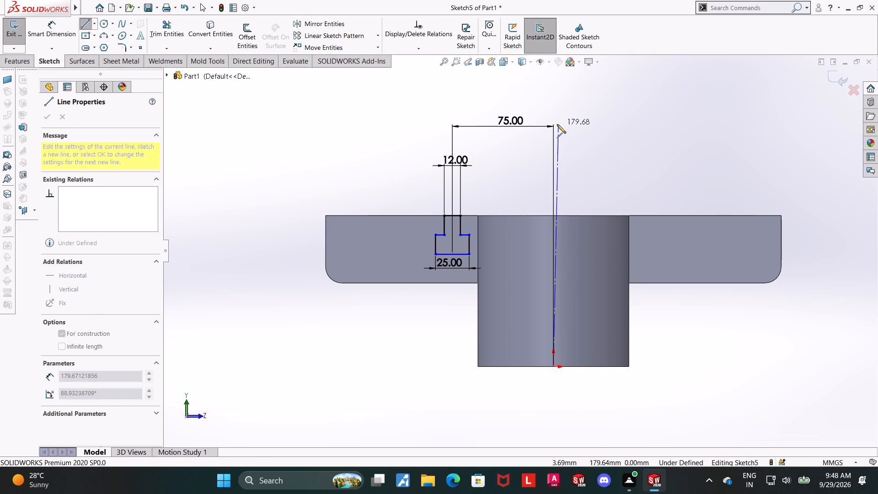
{"action": "left_click", "coordinate": [554, 127]}
{"action": "key", "text": "Escape"}
{"action": "key", "text": "Escape"}
{"action": "key", "text": "Escape"}
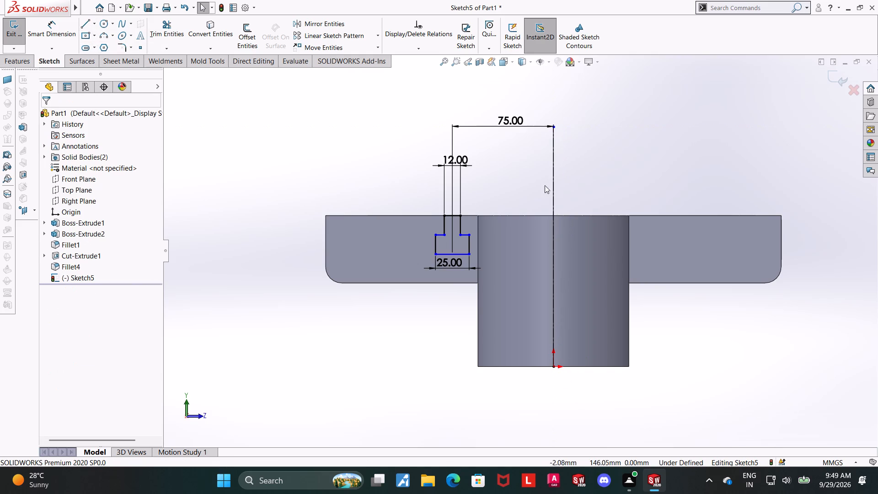
Mirror all eight lines of the inverted-T profile about the vertical centerline, keeping the original as a copy.
{"action": "scroll", "coordinate": [457, 226], "scroll_direction": "down", "scroll_amount": 2}
{"action": "left_click", "coordinate": [317, 25]}
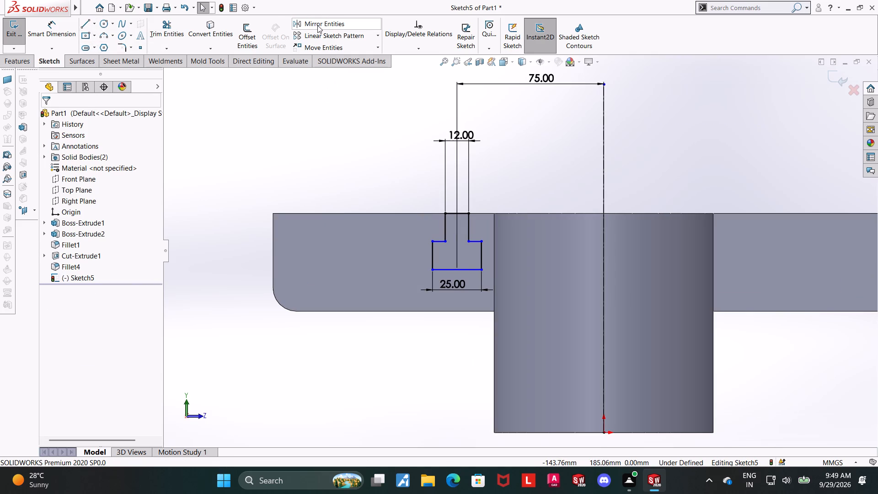
{"action": "left_click_drag", "start_coordinate": [496, 208], "coordinate": [435, 264]}
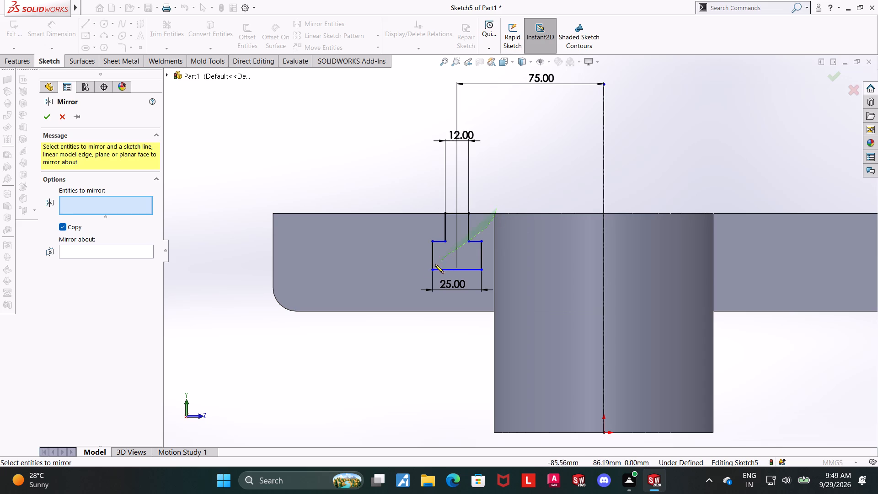
{"action": "left_click_drag", "start_coordinate": [435, 264], "coordinate": [450, 241]}
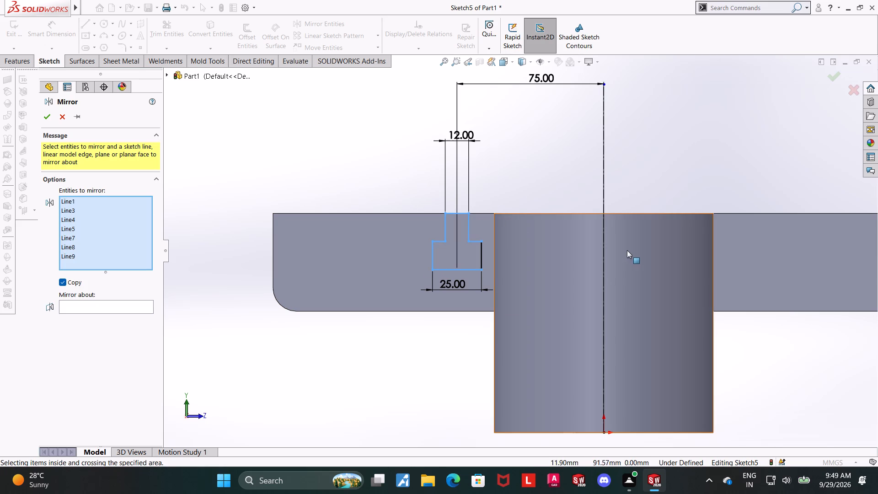
{"action": "left_click", "coordinate": [481, 257]}
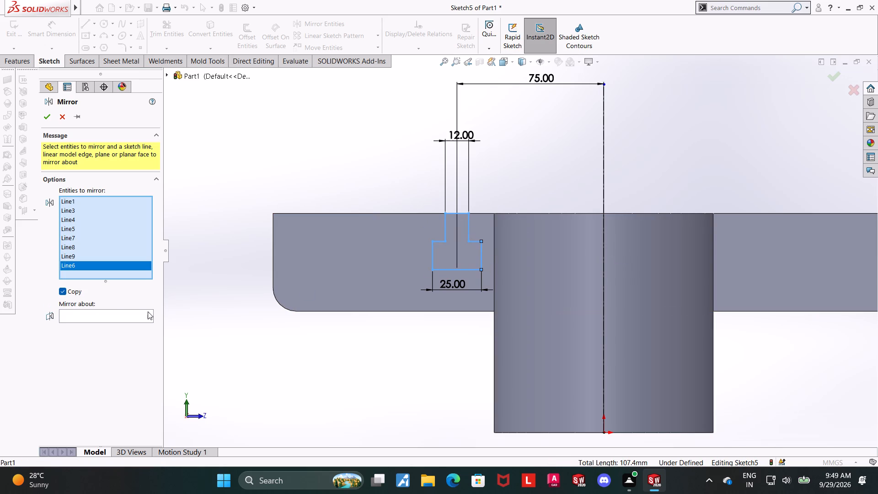
{"action": "left_click", "coordinate": [118, 317]}
{"action": "left_click", "coordinate": [602, 274]}
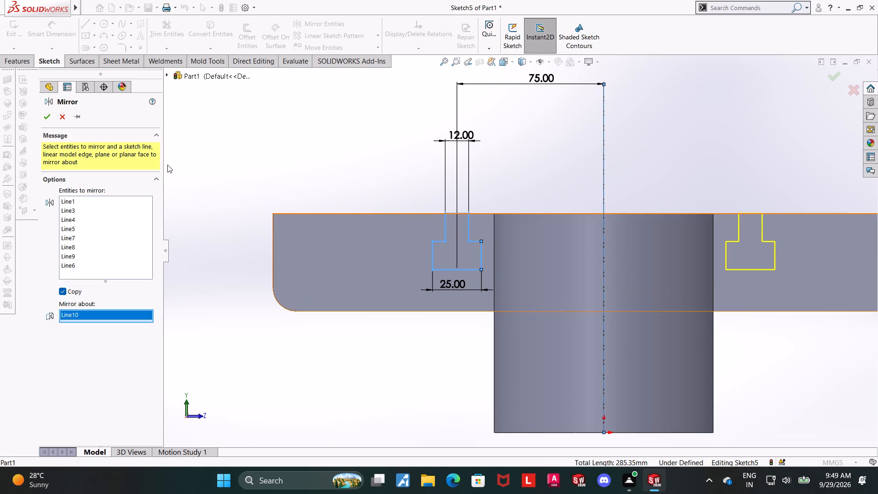
{"action": "left_click", "coordinate": [49, 113]}
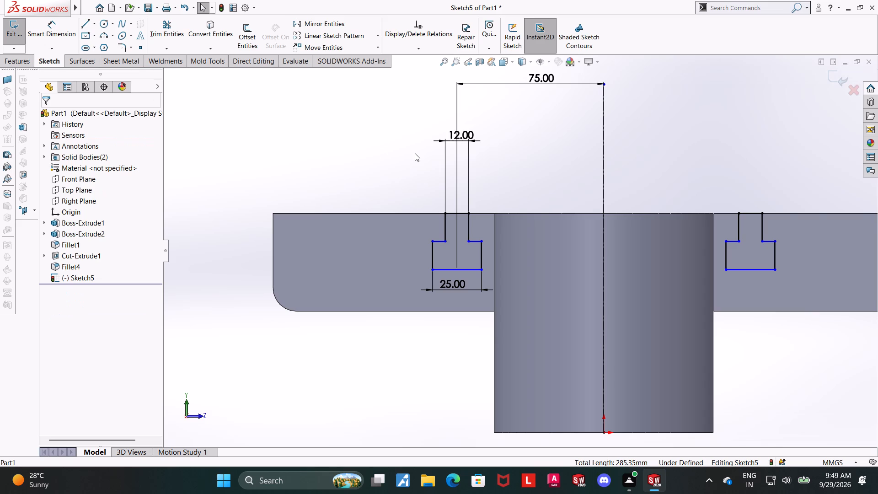
{"action": "key", "text": "Escape"}
Dimension the length of the original T profile's inner stem line, on the side nearest the centerline, as 12 mm.
{"action": "left_click", "coordinate": [72, 25]}
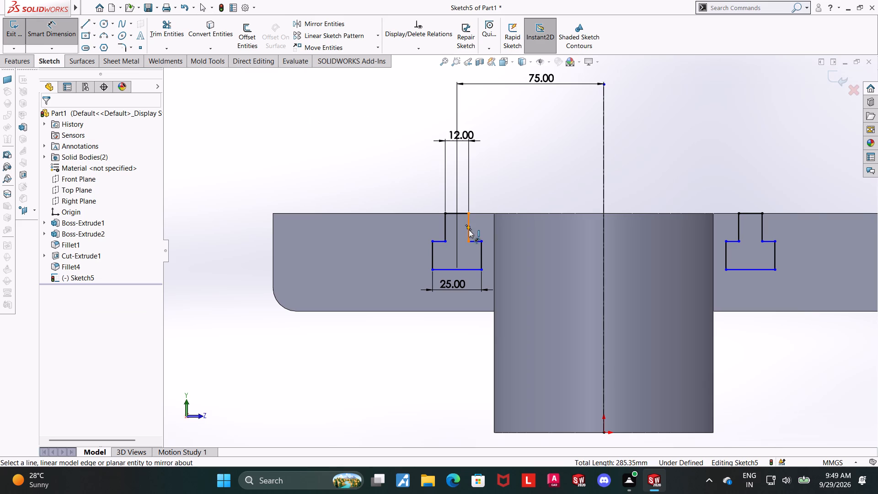
{"action": "left_click", "coordinate": [469, 230]}
{"action": "left_click", "coordinate": [505, 234]}
{"action": "type", "text": "12"}
{"action": "key", "text": "Return"}
{"action": "key", "text": "Escape"}
{"action": "key", "text": "Escape"}
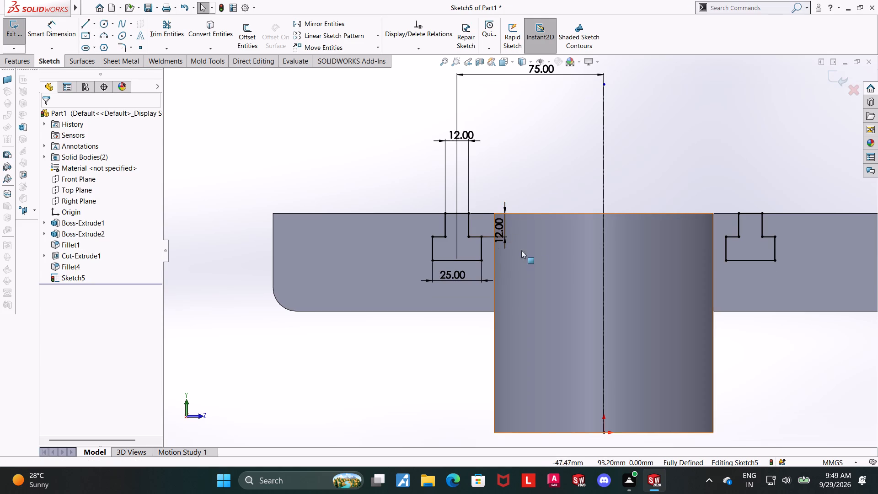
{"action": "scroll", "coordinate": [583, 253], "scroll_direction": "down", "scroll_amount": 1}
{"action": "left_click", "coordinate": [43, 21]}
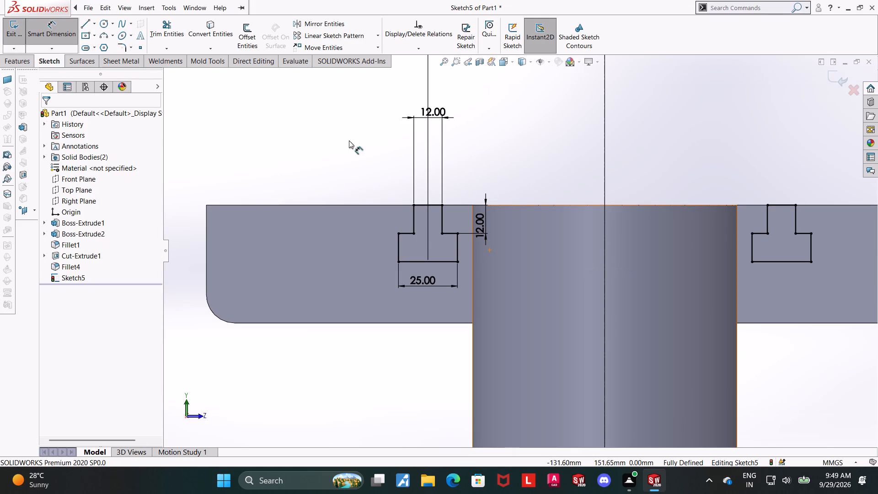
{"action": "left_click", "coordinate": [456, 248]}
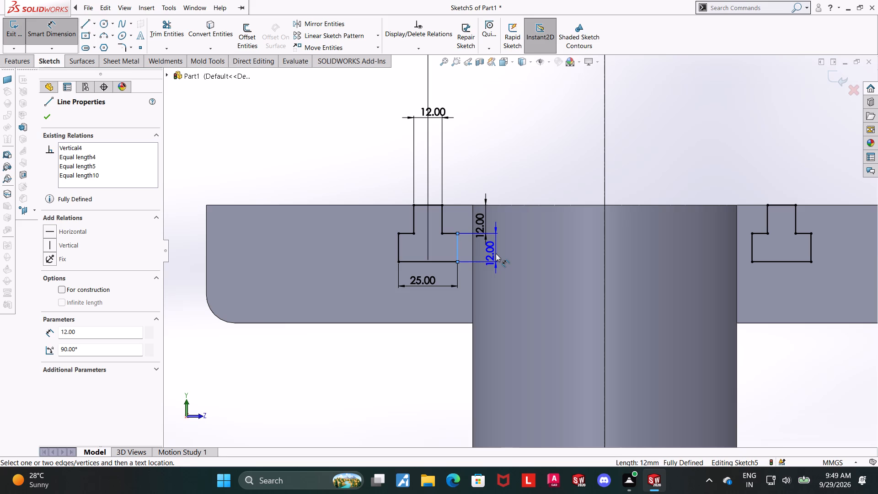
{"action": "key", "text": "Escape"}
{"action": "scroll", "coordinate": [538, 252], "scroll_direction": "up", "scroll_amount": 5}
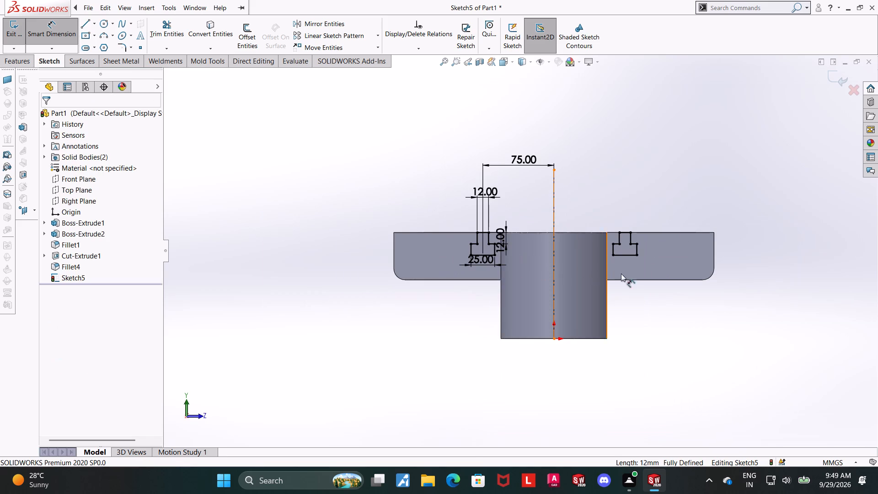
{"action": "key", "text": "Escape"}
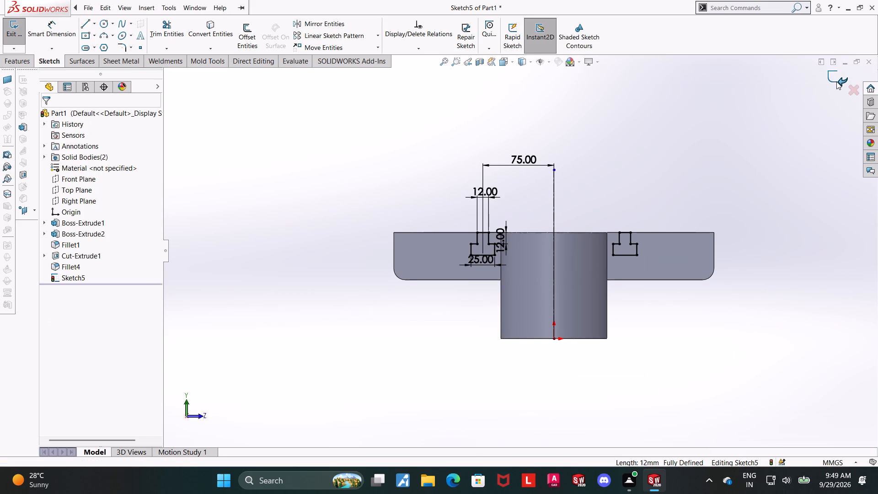
Close the slot sketch and cut-extrude both T profiles up to the far side face of the block's raised central island.
{"action": "left_click", "coordinate": [836, 81]}
{"action": "middle_click_drag", "start_coordinate": [628, 190], "coordinate": [669, 225]}
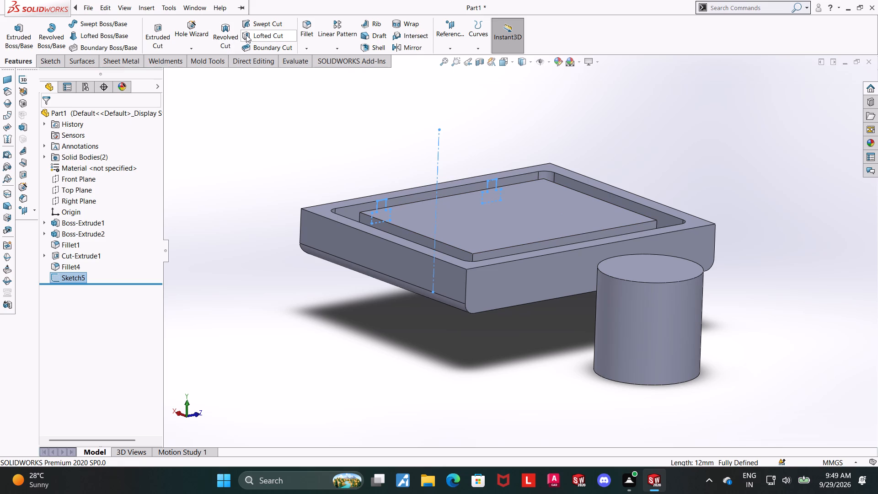
{"action": "left_click", "coordinate": [162, 30]}
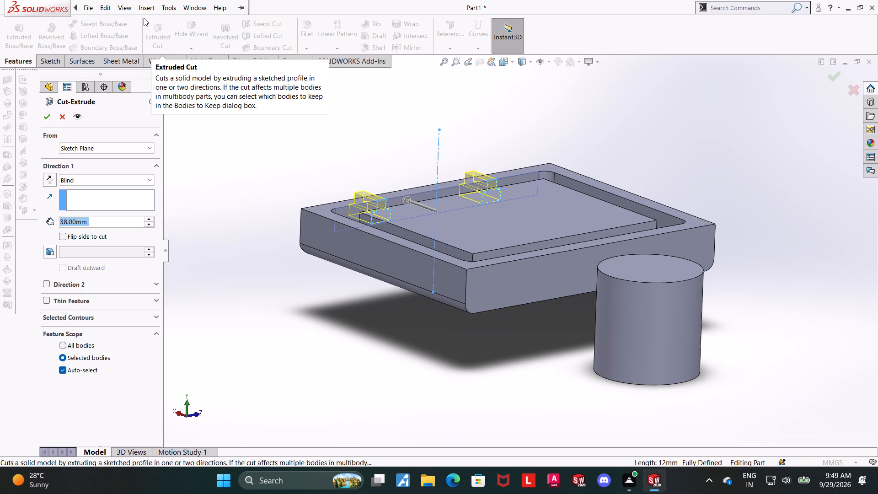
{"action": "middle_click_drag", "start_coordinate": [317, 219], "coordinate": [334, 263]}
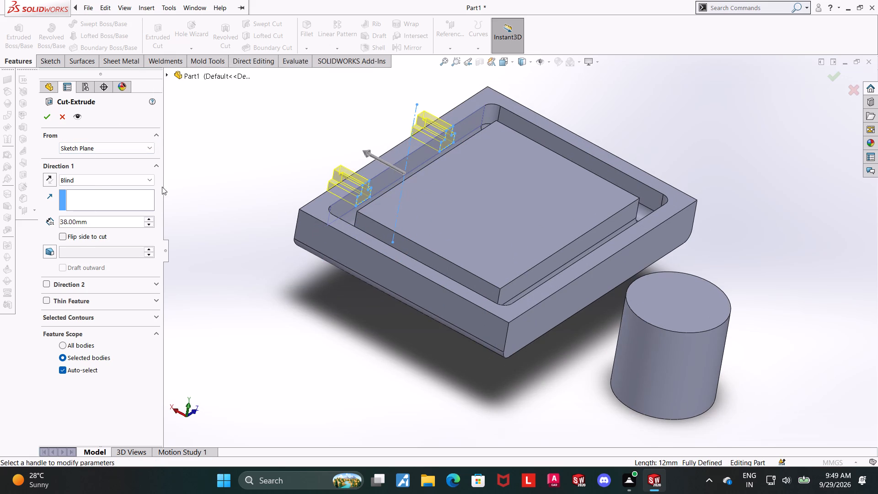
{"action": "left_click", "coordinate": [96, 183]}
{"action": "left_click", "coordinate": [93, 227]}
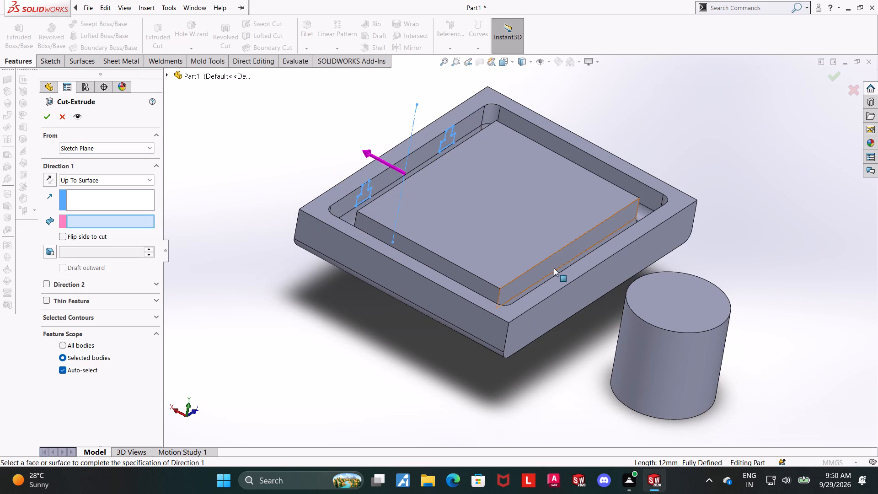
{"action": "left_click", "coordinate": [553, 265]}
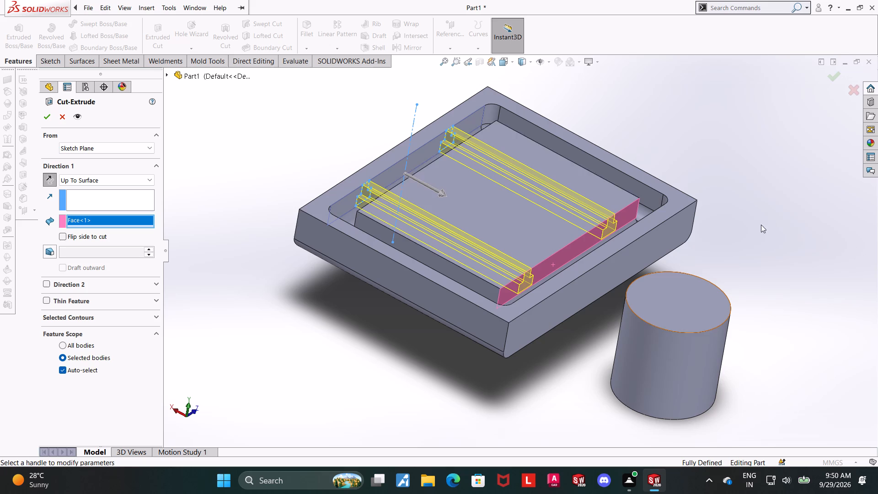
{"action": "left_click", "coordinate": [50, 119]}
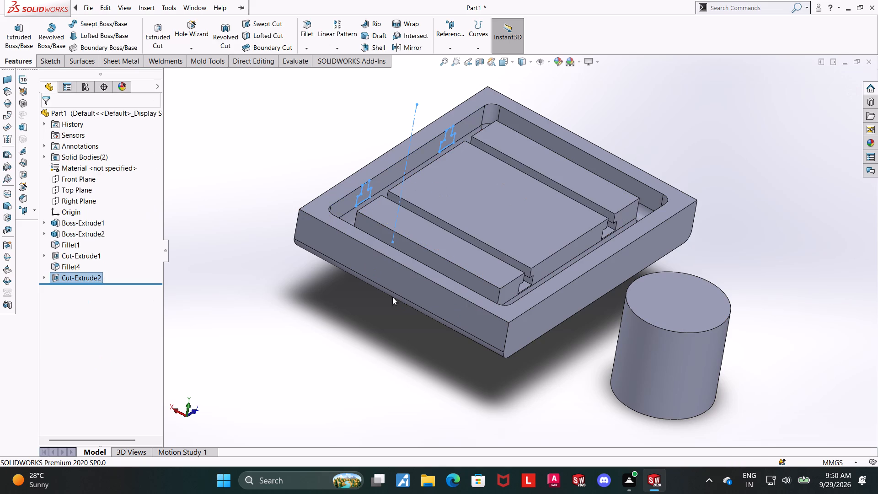
Edit the slot cut, Cut-Extrude2, so that its Up To Surface end face is the groove's far outer wall.
{"action": "left_click", "coordinate": [380, 337]}
{"action": "middle_click_drag", "start_coordinate": [608, 290], "coordinate": [533, 371]}
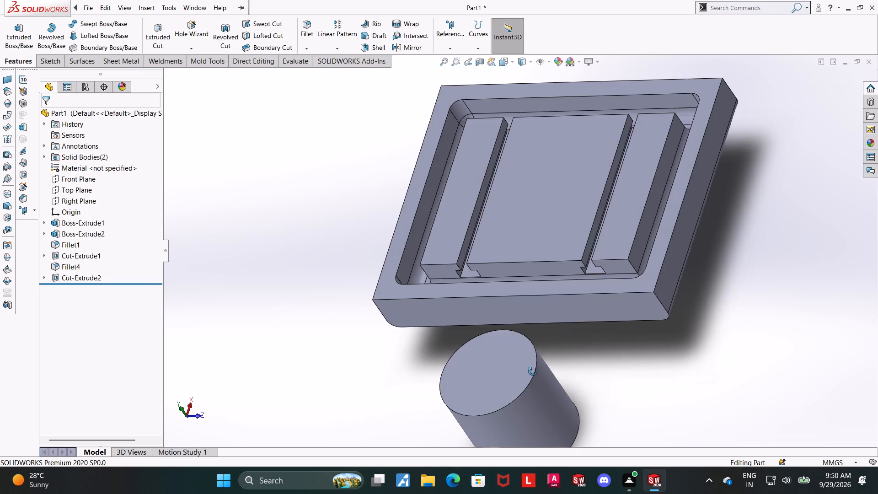
{"action": "middle_click_drag", "start_coordinate": [533, 371], "coordinate": [541, 368]}
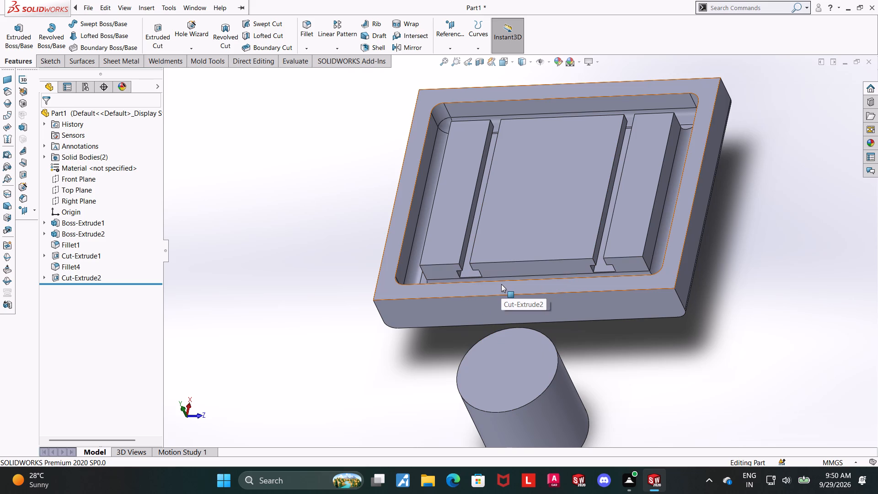
{"action": "left_click", "coordinate": [70, 274]}
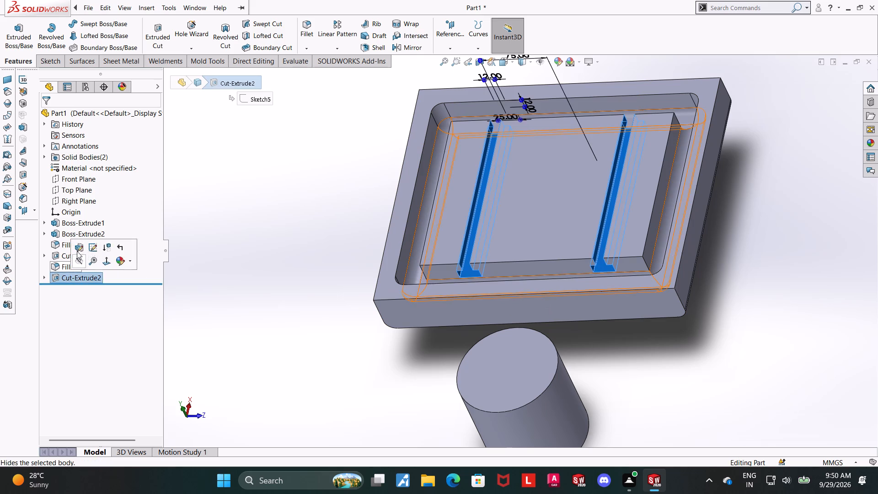
{"action": "left_click", "coordinate": [77, 245]}
{"action": "middle_click_drag", "start_coordinate": [665, 272], "coordinate": [686, 353]}
{"action": "middle_click_drag", "start_coordinate": [546, 285], "coordinate": [544, 353]}
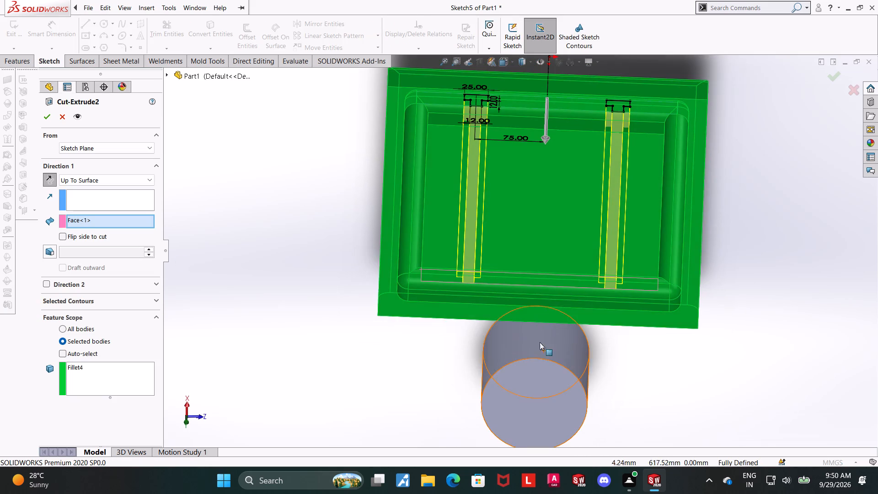
{"action": "left_click", "coordinate": [487, 300]}
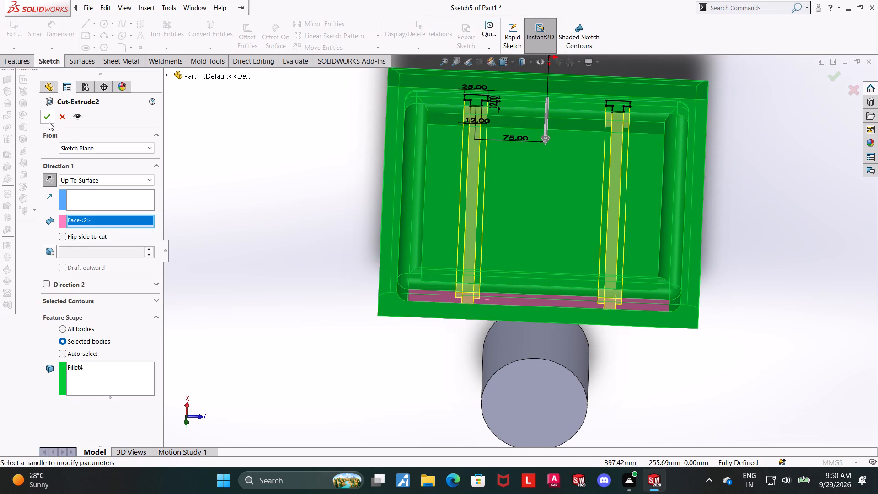
{"action": "left_click", "coordinate": [49, 122]}
Start a new sketch on the Front Plane and view it normal to the plane.
{"action": "middle_click_drag", "start_coordinate": [743, 304], "coordinate": [739, 251]}
{"action": "scroll", "coordinate": [742, 253], "scroll_direction": "up", "scroll_amount": 3}
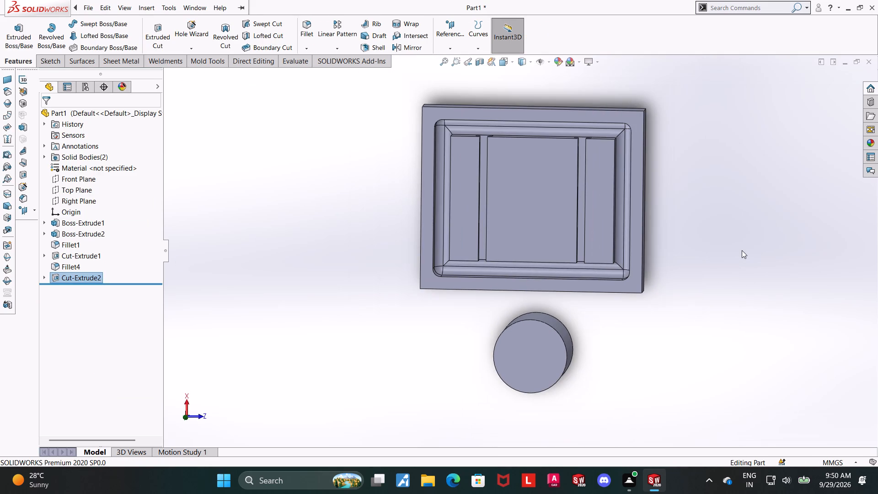
{"action": "middle_click_drag", "start_coordinate": [739, 250], "coordinate": [740, 229]}
{"action": "left_click", "coordinate": [69, 180]}
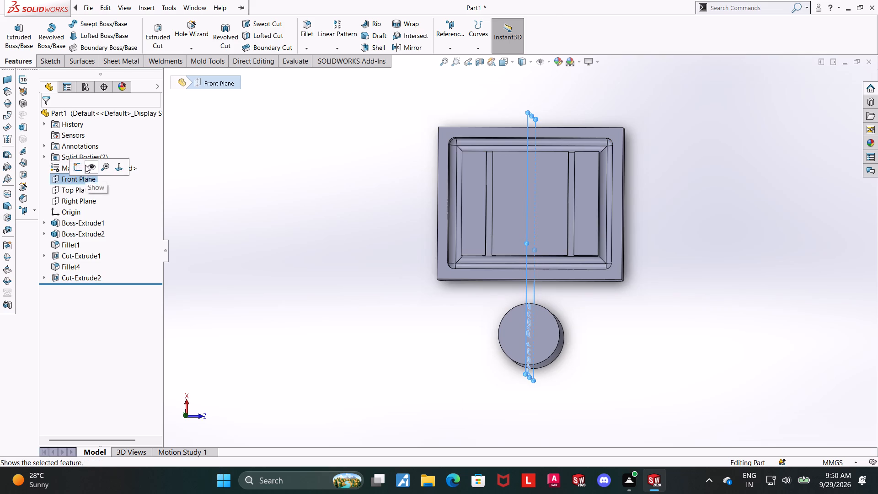
{"action": "left_click", "coordinate": [80, 170]}
{"action": "left_click", "coordinate": [90, 290]}
{"action": "left_click", "coordinate": [108, 277]}
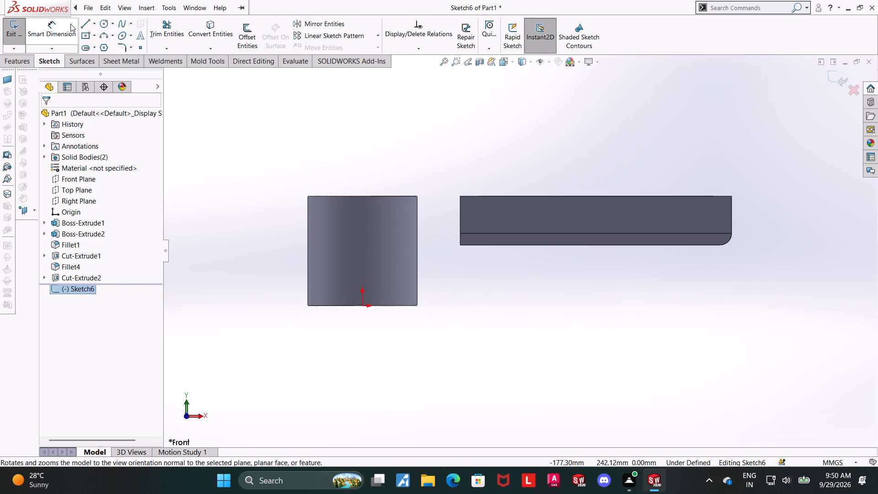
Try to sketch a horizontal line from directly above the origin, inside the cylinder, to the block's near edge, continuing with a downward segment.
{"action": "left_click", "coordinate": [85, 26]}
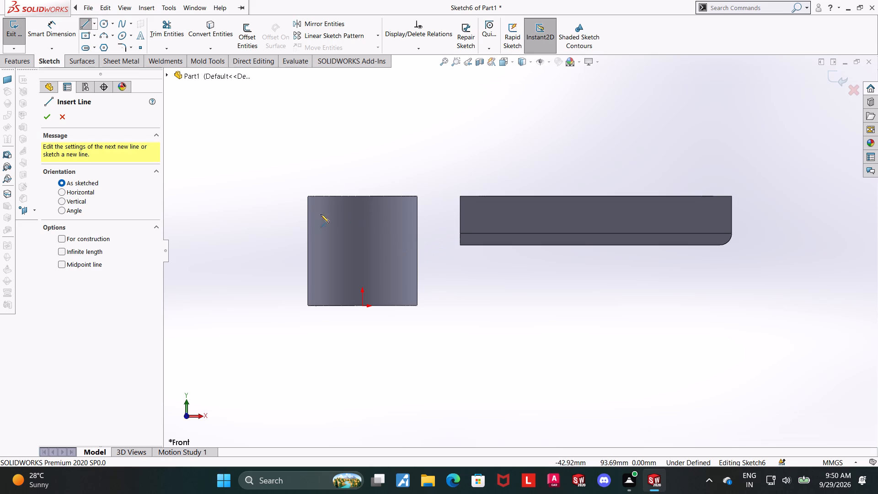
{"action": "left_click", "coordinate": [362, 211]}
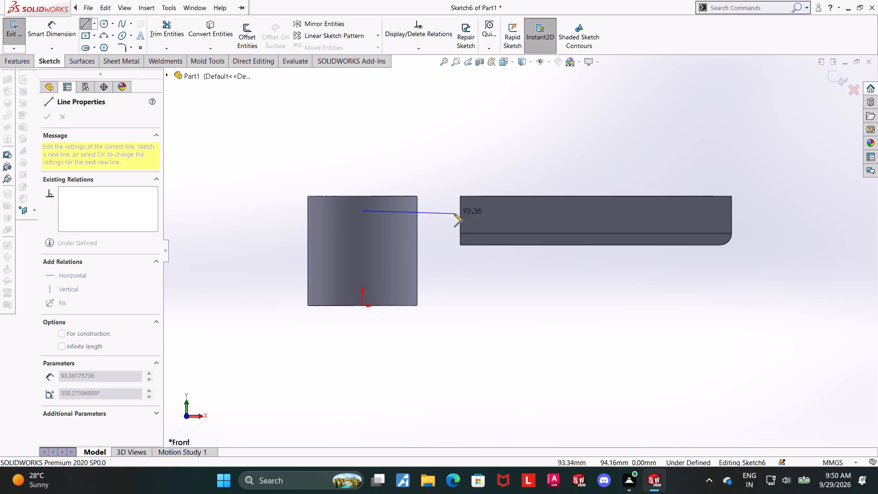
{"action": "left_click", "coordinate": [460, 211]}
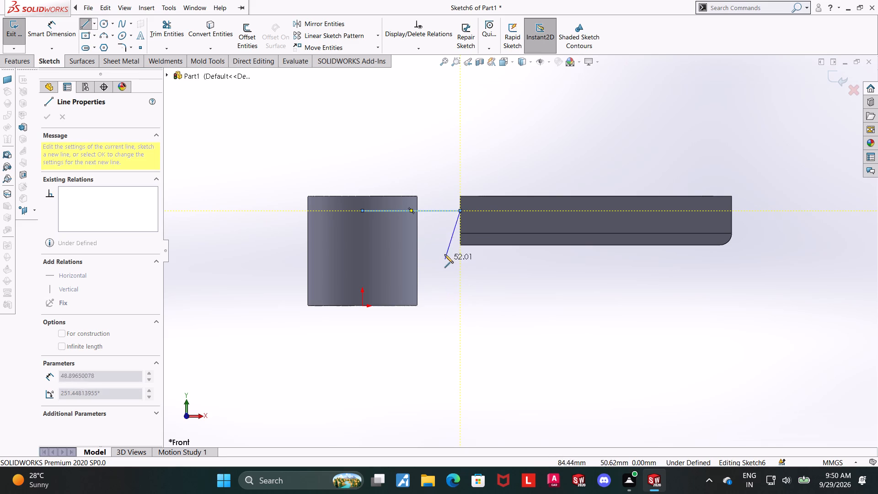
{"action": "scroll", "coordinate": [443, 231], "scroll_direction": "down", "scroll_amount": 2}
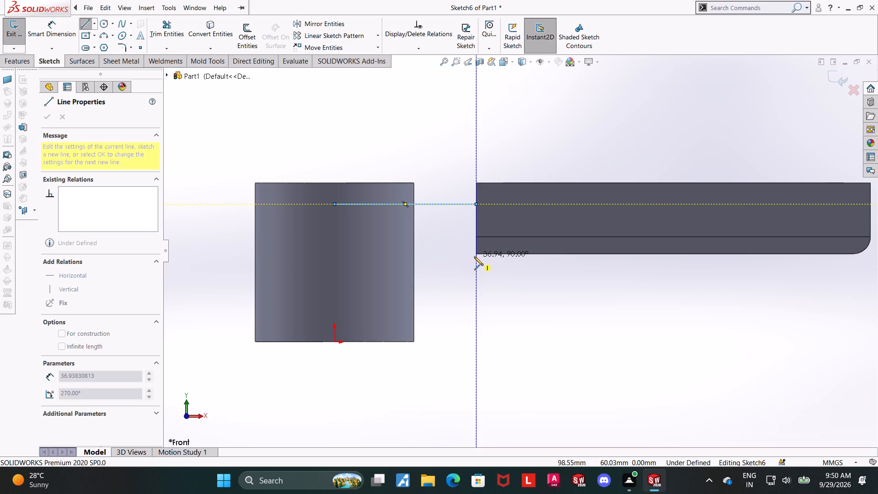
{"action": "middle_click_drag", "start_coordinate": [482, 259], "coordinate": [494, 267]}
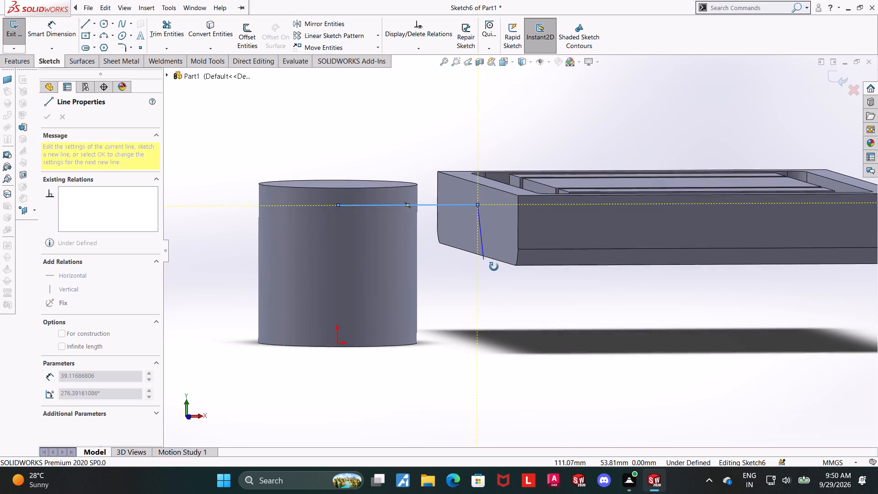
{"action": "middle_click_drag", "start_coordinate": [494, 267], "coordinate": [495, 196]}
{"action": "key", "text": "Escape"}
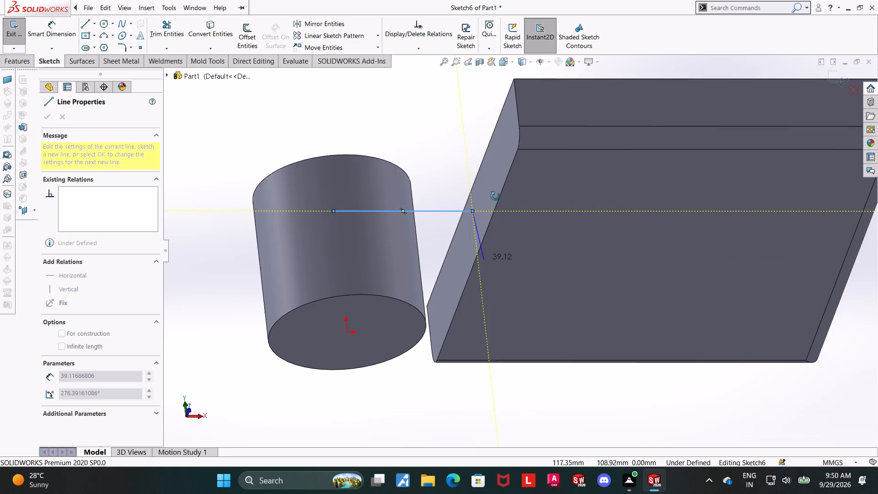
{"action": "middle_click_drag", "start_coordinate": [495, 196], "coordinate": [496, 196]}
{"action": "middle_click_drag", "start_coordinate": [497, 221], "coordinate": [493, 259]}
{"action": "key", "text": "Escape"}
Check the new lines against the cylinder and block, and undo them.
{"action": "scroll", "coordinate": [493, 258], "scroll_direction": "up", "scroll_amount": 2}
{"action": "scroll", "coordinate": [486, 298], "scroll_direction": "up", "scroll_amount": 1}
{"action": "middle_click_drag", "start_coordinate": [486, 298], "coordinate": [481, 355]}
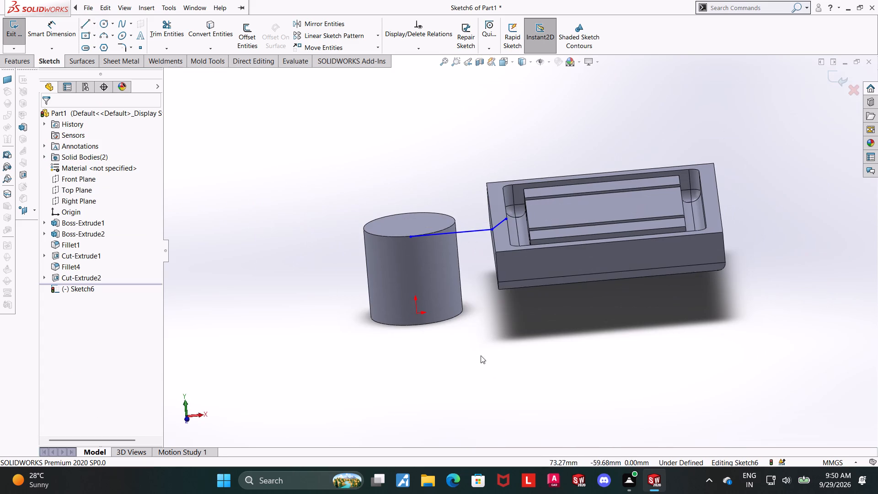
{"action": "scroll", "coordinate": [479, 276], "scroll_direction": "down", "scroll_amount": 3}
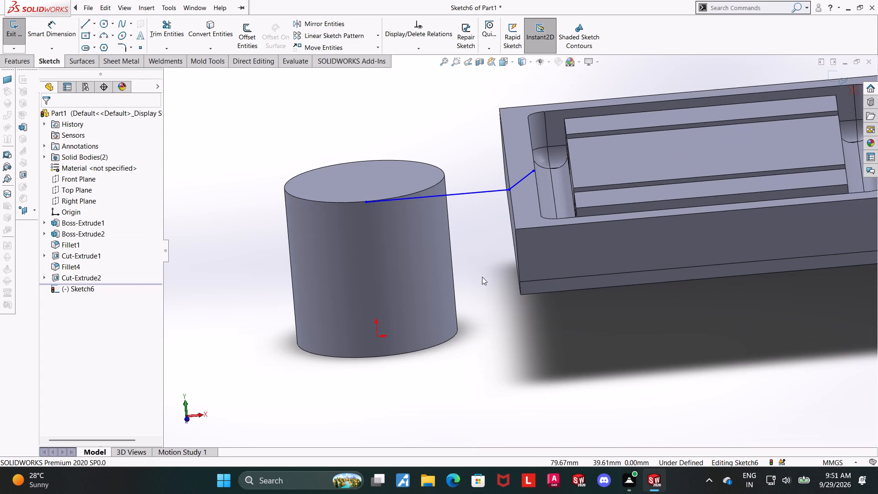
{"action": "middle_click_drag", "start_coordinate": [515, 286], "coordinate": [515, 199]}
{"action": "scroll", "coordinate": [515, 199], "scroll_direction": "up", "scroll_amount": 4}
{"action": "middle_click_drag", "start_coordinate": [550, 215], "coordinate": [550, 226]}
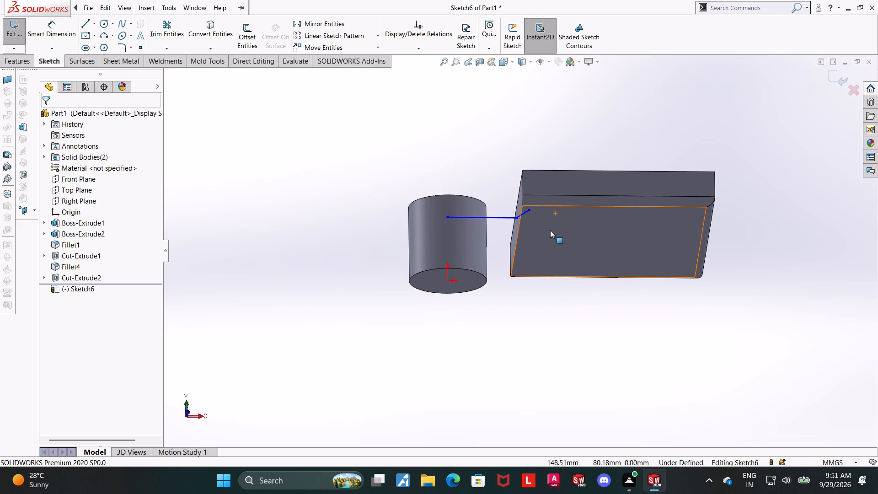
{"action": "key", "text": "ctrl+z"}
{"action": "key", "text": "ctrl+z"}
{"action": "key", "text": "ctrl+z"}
Examine the cylinder and the grooved block from above and below.
{"action": "middle_click_drag", "start_coordinate": [538, 298], "coordinate": [538, 197], "text": "ctrl"}
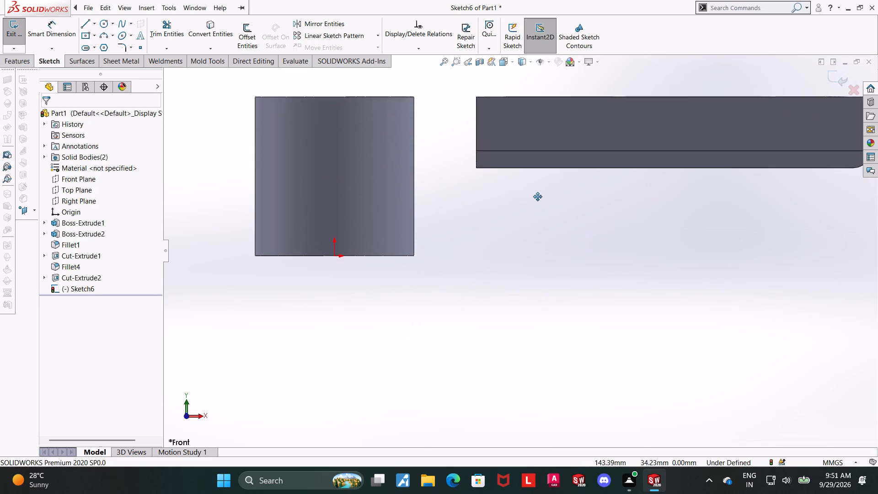
{"action": "middle_click_drag", "start_coordinate": [538, 197], "coordinate": [537, 172], "text": "ctrl"}
{"action": "scroll", "coordinate": [550, 200], "scroll_direction": "up", "scroll_amount": 4}
{"action": "middle_click_drag", "start_coordinate": [551, 227], "coordinate": [550, 98]}
{"action": "scroll", "coordinate": [573, 134], "scroll_direction": "up", "scroll_amount": 3}
{"action": "middle_click_drag", "start_coordinate": [647, 174], "coordinate": [657, 338]}
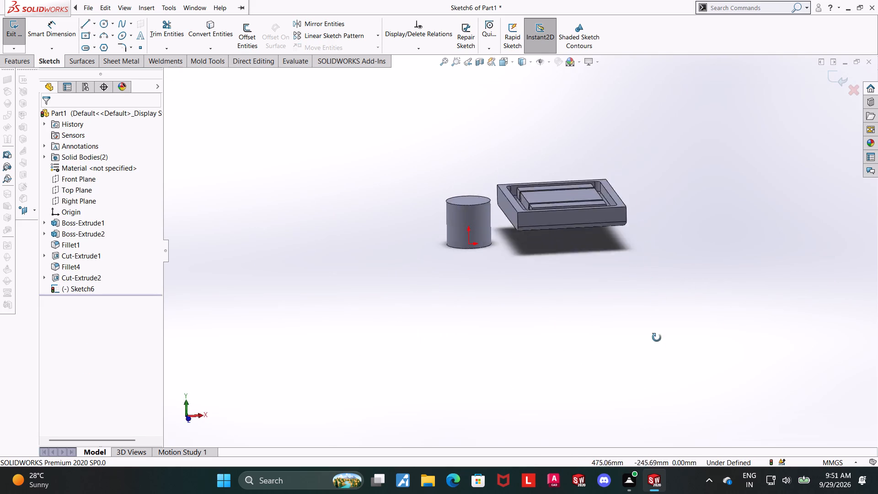
{"action": "middle_click_drag", "start_coordinate": [657, 338], "coordinate": [651, 390]}
{"action": "middle_click_drag", "start_coordinate": [630, 227], "coordinate": [624, 274]}
{"action": "scroll", "coordinate": [587, 241], "scroll_direction": "down", "scroll_amount": 3}
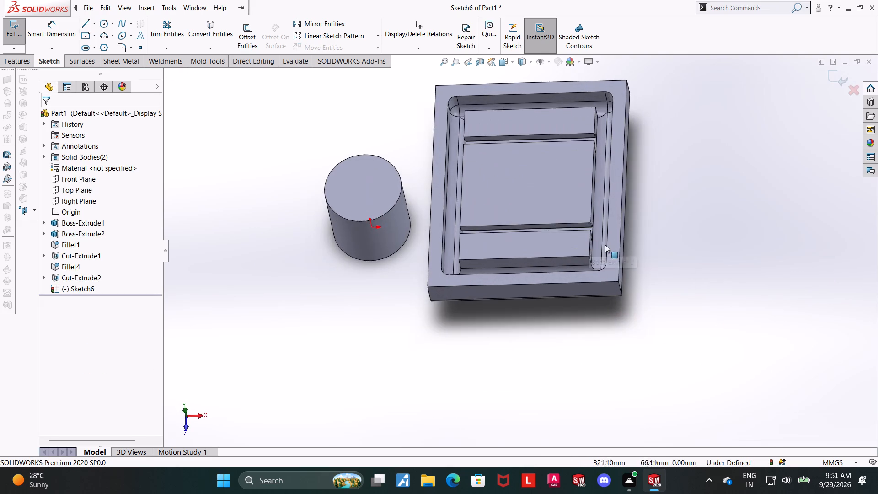
{"action": "middle_click_drag", "start_coordinate": [605, 245], "coordinate": [618, 264]}
{"action": "middle_click_drag", "start_coordinate": [565, 317], "coordinate": [581, 67]}
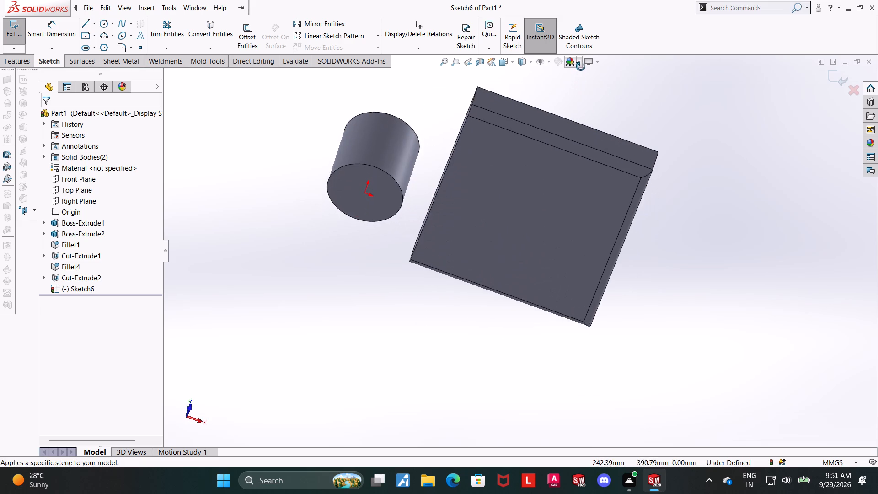
{"action": "middle_click_drag", "start_coordinate": [581, 67], "coordinate": [583, 70]}
{"action": "scroll", "coordinate": [407, 187], "scroll_direction": "down", "scroll_amount": 2}
{"action": "middle_click_drag", "start_coordinate": [455, 205], "coordinate": [468, 252]}
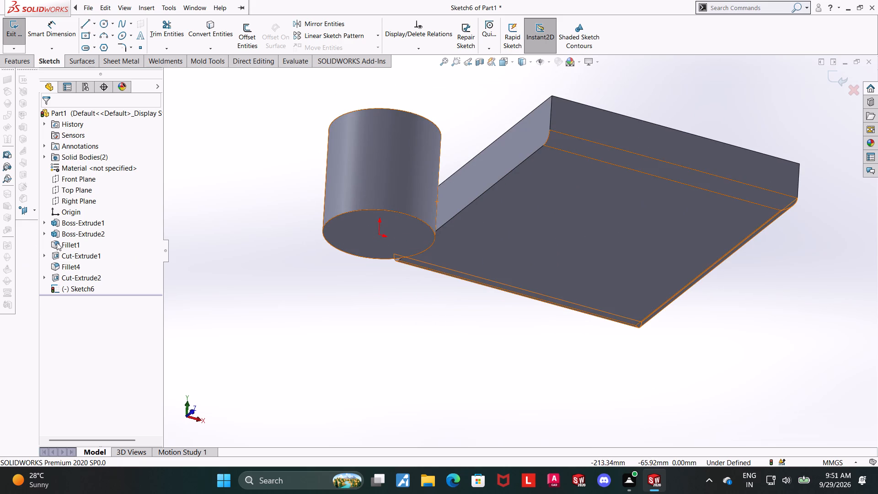
Leave the empty sketch and add the block's remaining bottom edge, the one facing the cylinder, to the existing 12 mm bottom fillet.
{"action": "left_click", "coordinate": [57, 242]}
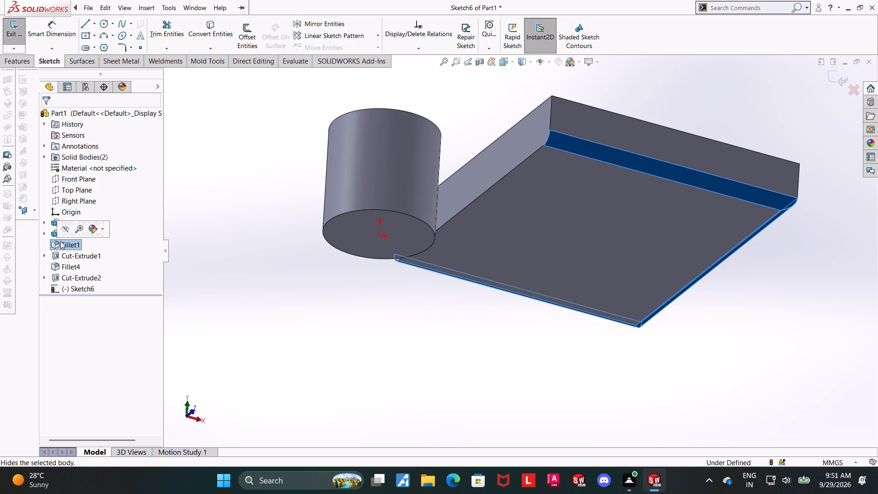
{"action": "left_click", "coordinate": [60, 244]}
{"action": "left_click", "coordinate": [830, 78]}
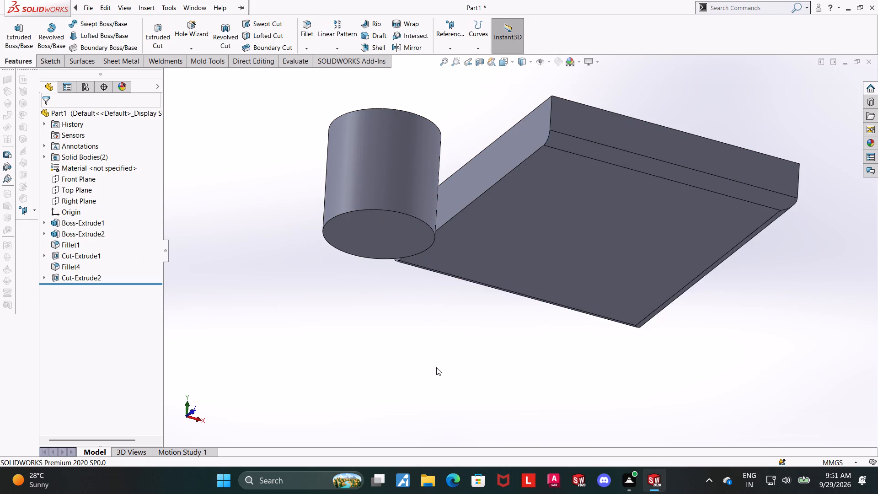
{"action": "middle_click_drag", "start_coordinate": [429, 333], "coordinate": [418, 341]}
{"action": "left_click", "coordinate": [75, 246]}
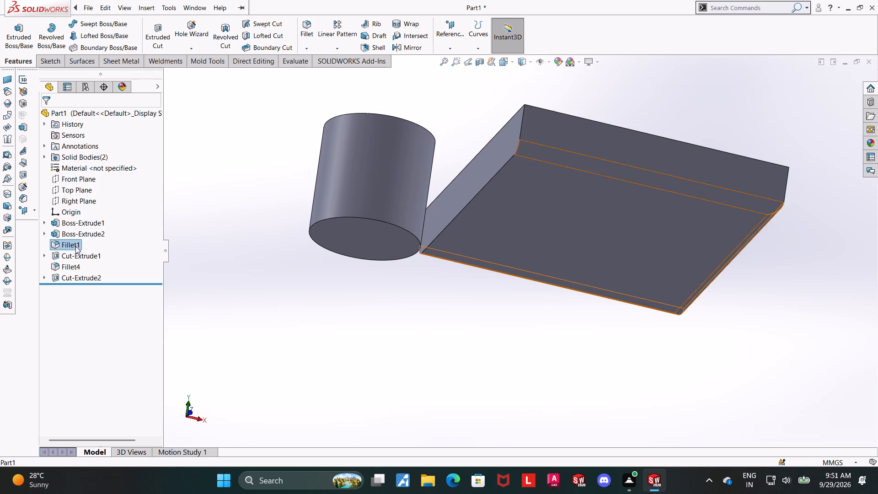
{"action": "left_click", "coordinate": [87, 220]}
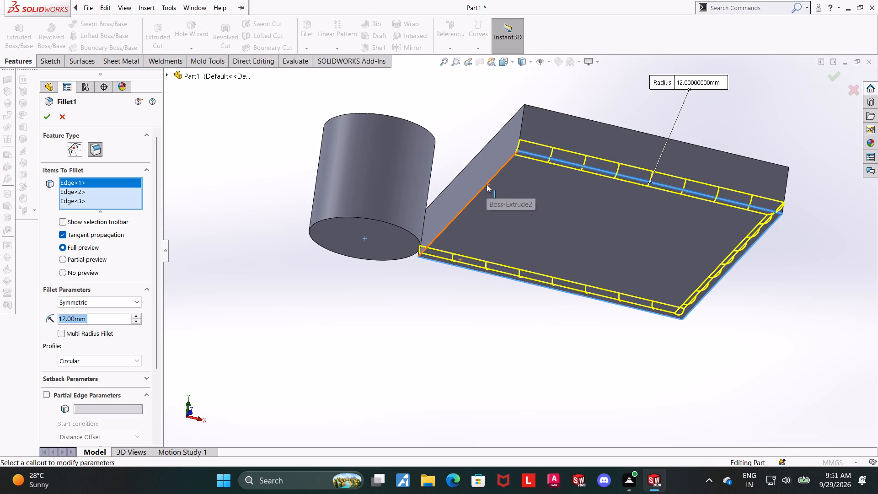
{"action": "left_click", "coordinate": [487, 184]}
{"action": "middle_click_drag", "start_coordinate": [290, 275], "coordinate": [283, 286]}
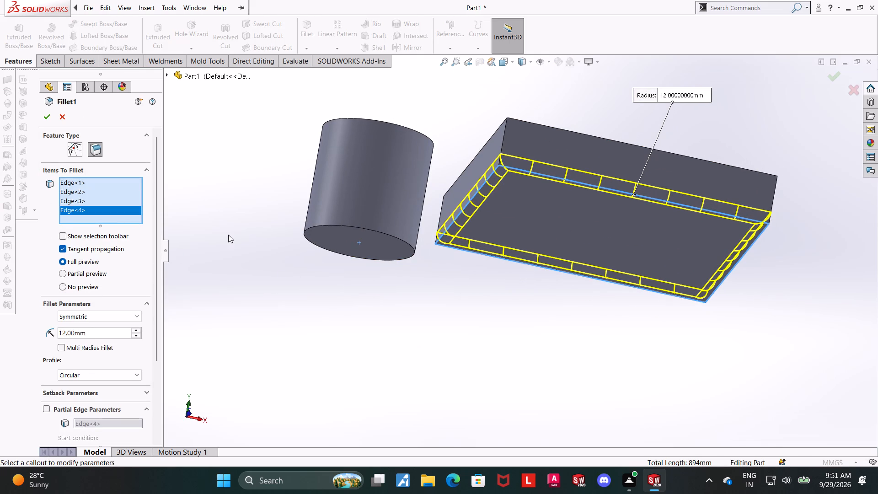
{"action": "left_click", "coordinate": [47, 116]}
Fillet the four outer vertical corner edges of the block with a 24 mm radius.
{"action": "middle_click_drag", "start_coordinate": [465, 338], "coordinate": [467, 424]}
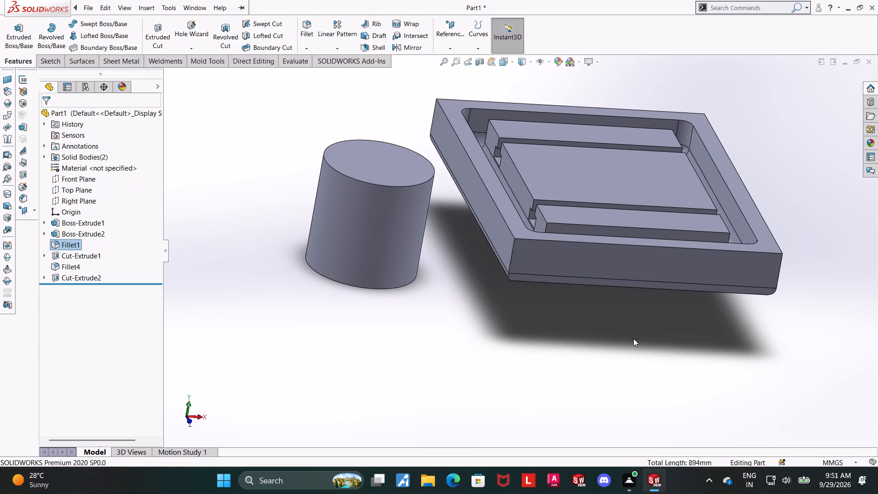
{"action": "scroll", "coordinate": [822, 315], "scroll_direction": "up", "scroll_amount": 2}
{"action": "middle_click_drag", "start_coordinate": [782, 281], "coordinate": [714, 302]}
{"action": "left_click", "coordinate": [297, 27]}
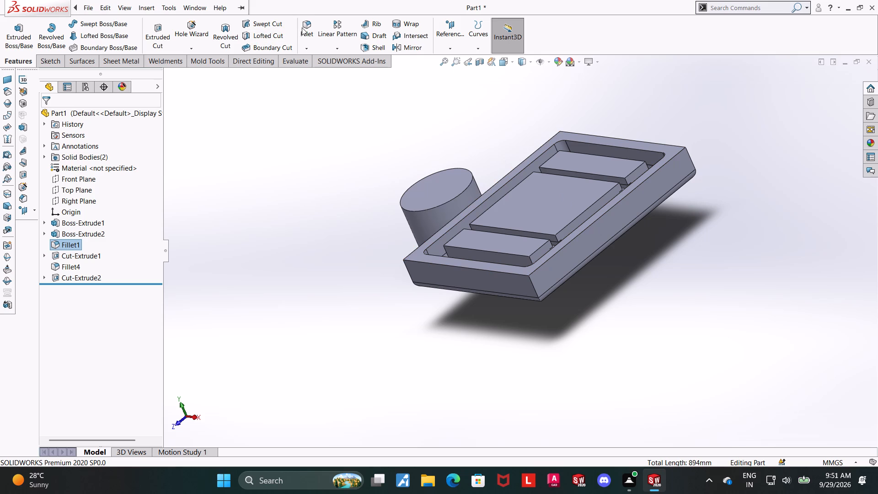
{"action": "left_click", "coordinate": [304, 27]}
{"action": "middle_click_drag", "start_coordinate": [300, 265], "coordinate": [327, 272]}
{"action": "middle_click_drag", "start_coordinate": [327, 275], "coordinate": [334, 279]}
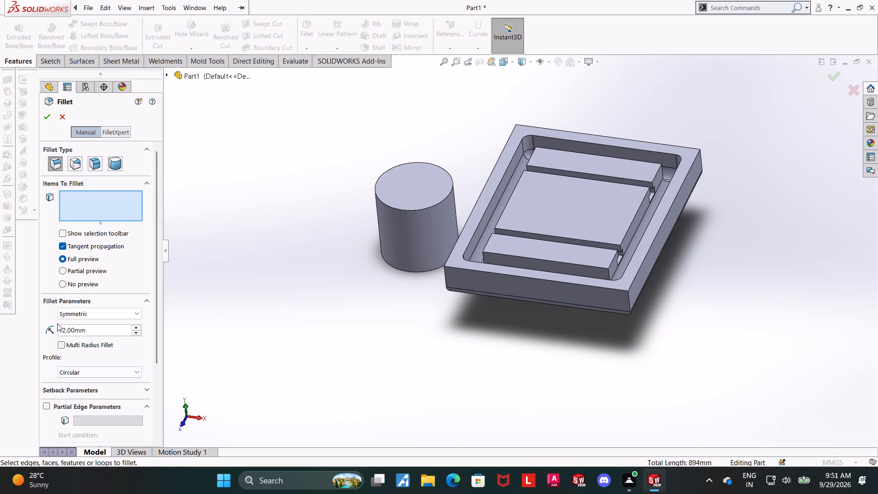
{"action": "left_click", "coordinate": [119, 322]}
{"action": "left_click", "coordinate": [114, 326]}
{"action": "left_click_drag", "start_coordinate": [113, 327], "coordinate": [12, 330]}
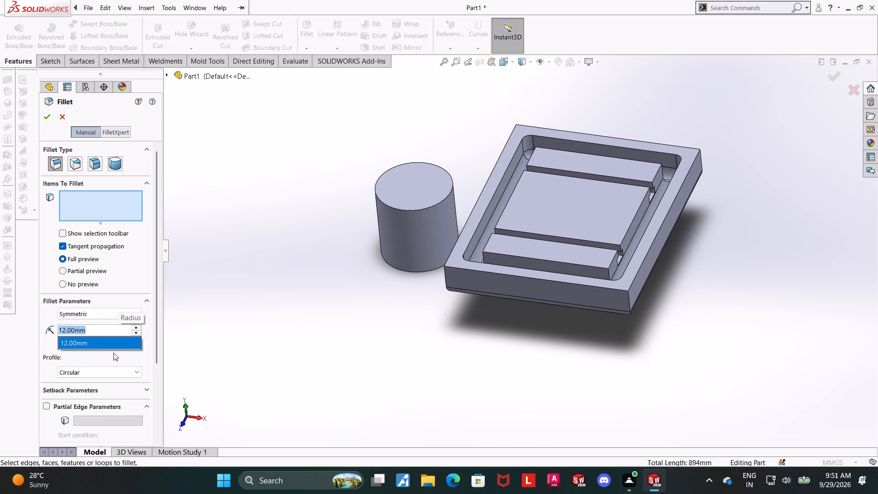
{"action": "key", "text": "2"}
{"action": "key", "text": "4"}
{"action": "key", "text": "Return"}
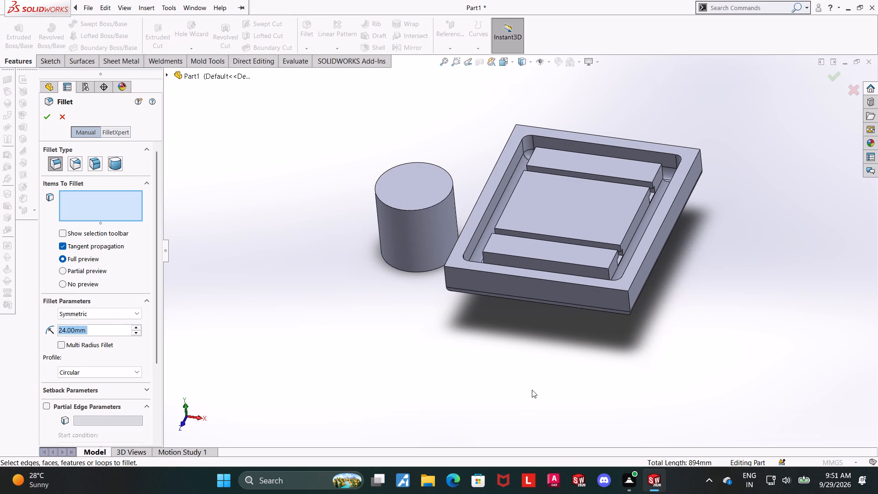
{"action": "left_click", "coordinate": [628, 299]}
{"action": "middle_click_drag", "start_coordinate": [646, 324], "coordinate": [698, 360]}
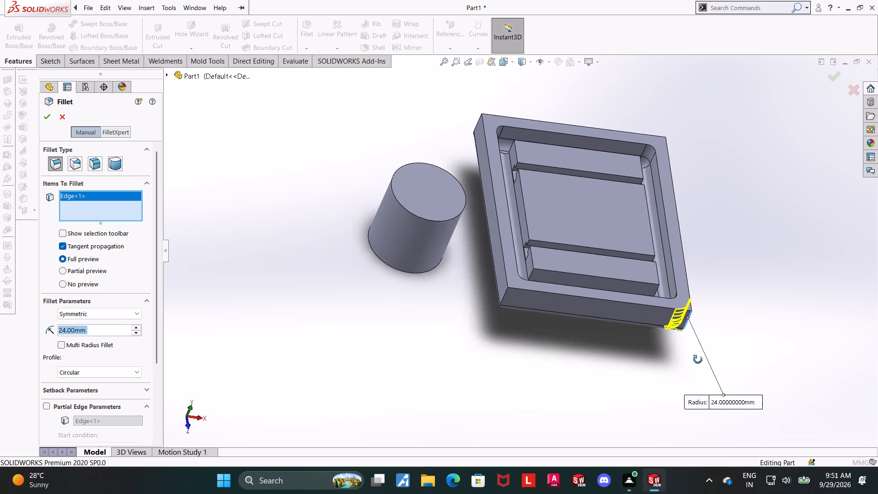
{"action": "middle_click_drag", "start_coordinate": [698, 360], "coordinate": [701, 359]}
{"action": "left_click", "coordinate": [544, 301]}
{"action": "middle_click_drag", "start_coordinate": [657, 77], "coordinate": [636, 210]}
{"action": "scroll", "coordinate": [636, 210], "scroll_direction": "up", "scroll_amount": 1}
{"action": "left_click", "coordinate": [612, 106]}
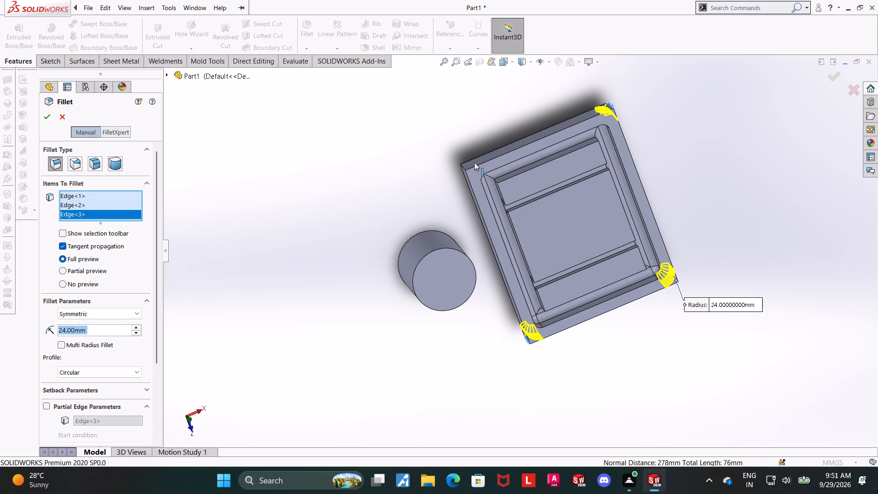
{"action": "left_click", "coordinate": [462, 166]}
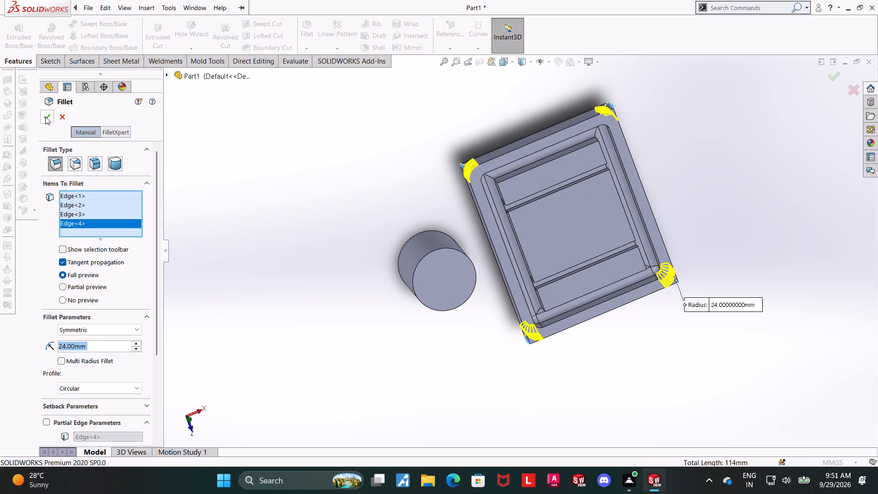
{"action": "left_click", "coordinate": [46, 117]}
Set the view to Front and start a new sketch on the Front Plane.
{"action": "scroll", "coordinate": [638, 327], "scroll_direction": "up", "scroll_amount": 4}
{"action": "middle_click_drag", "start_coordinate": [637, 345], "coordinate": [560, 288]}
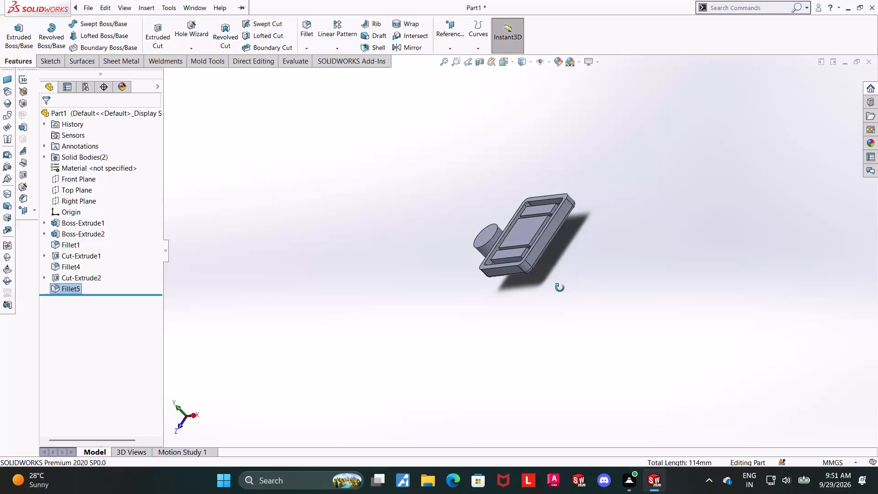
{"action": "middle_click_drag", "start_coordinate": [560, 288], "coordinate": [593, 276]}
{"action": "middle_click_drag", "start_coordinate": [617, 293], "coordinate": [638, 282]}
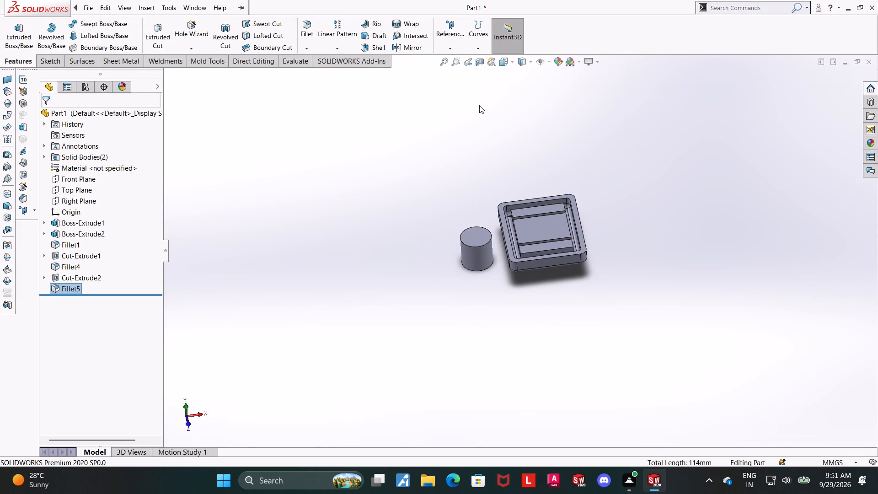
{"action": "left_click", "coordinate": [500, 63]}
{"action": "left_click", "coordinate": [441, 332]}
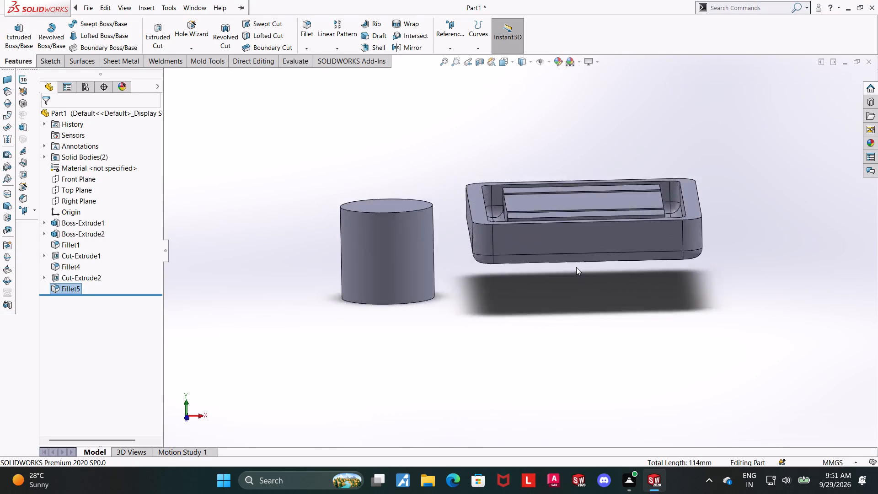
{"action": "left_click", "coordinate": [187, 153]}
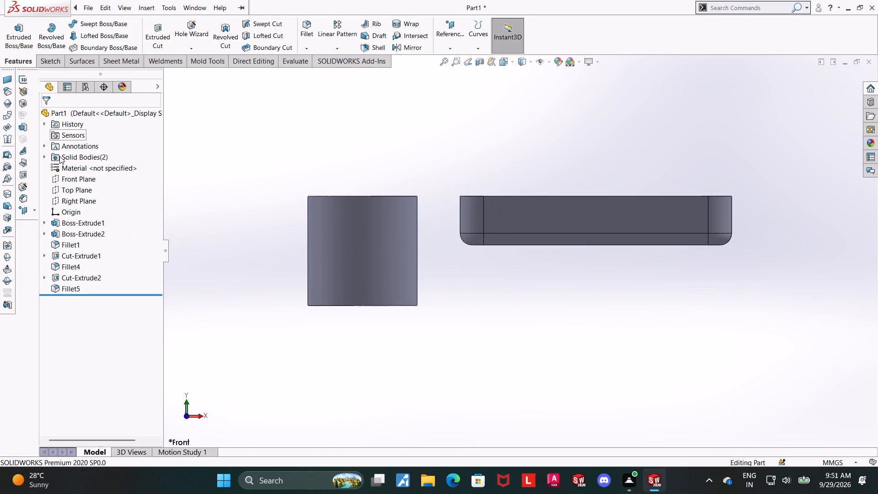
{"action": "left_click", "coordinate": [62, 178]}
{"action": "left_click", "coordinate": [69, 163]}
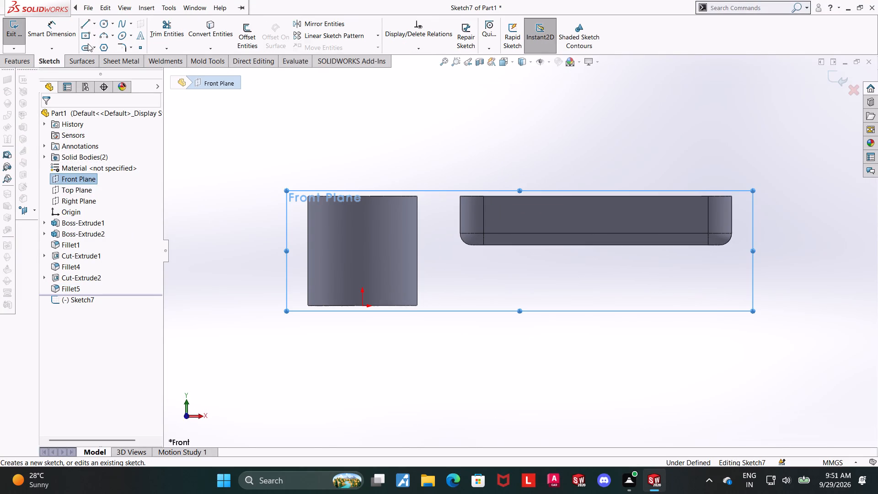
Sketch a closed profile from the cylinder axis about 100 mm to the block, down, along its underside, sloping back inward, and about 240 mm to the axis.
{"action": "left_click", "coordinate": [87, 25]}
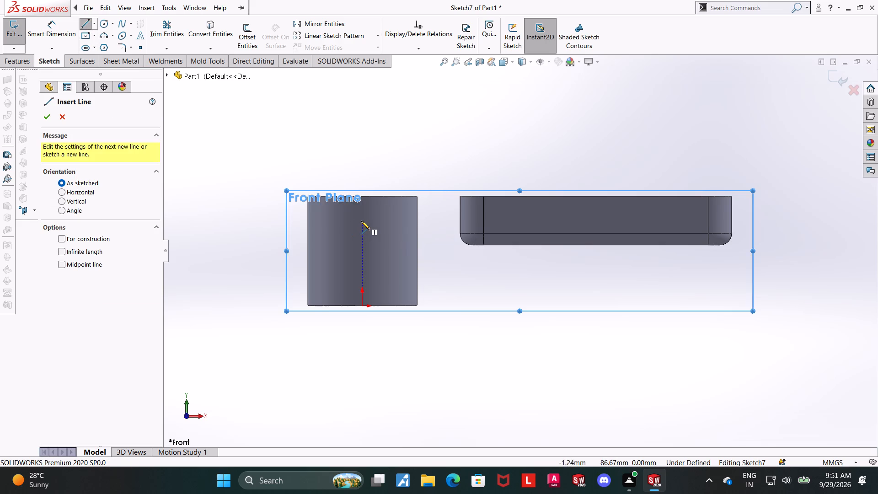
{"action": "left_click", "coordinate": [361, 221]}
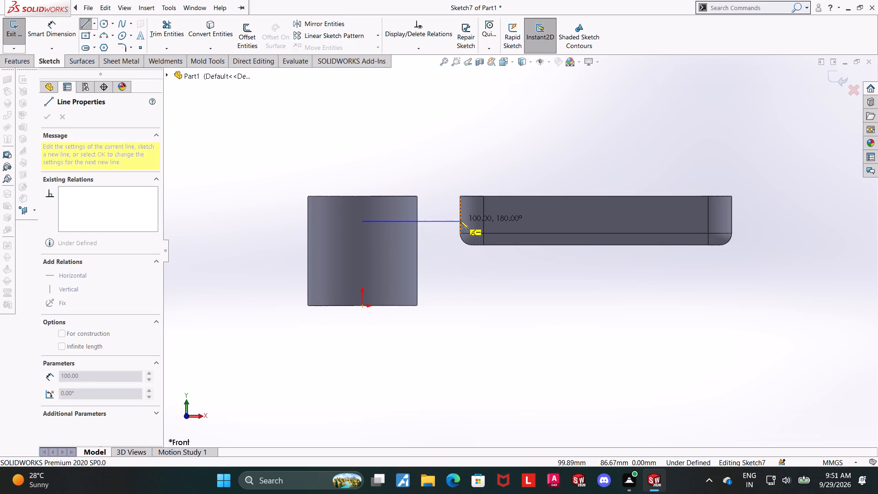
{"action": "left_click", "coordinate": [460, 220]}
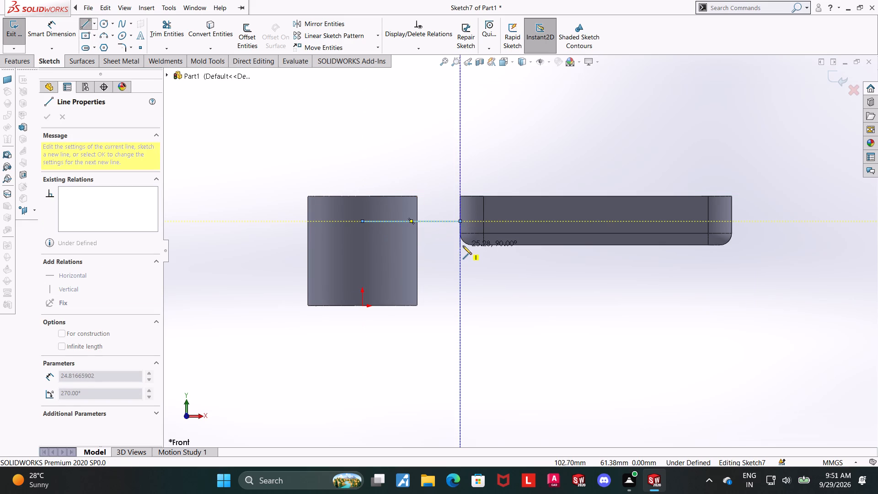
{"action": "scroll", "coordinate": [463, 244], "scroll_direction": "down", "scroll_amount": 4}
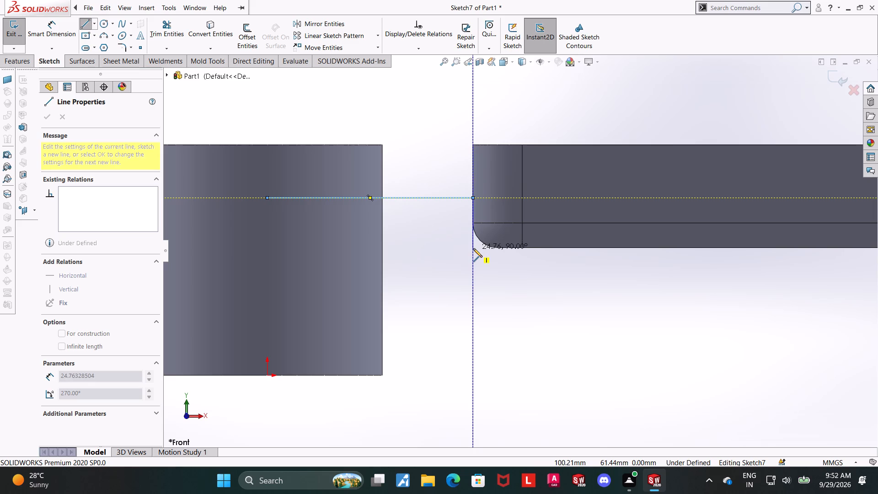
{"action": "left_click", "coordinate": [473, 248]}
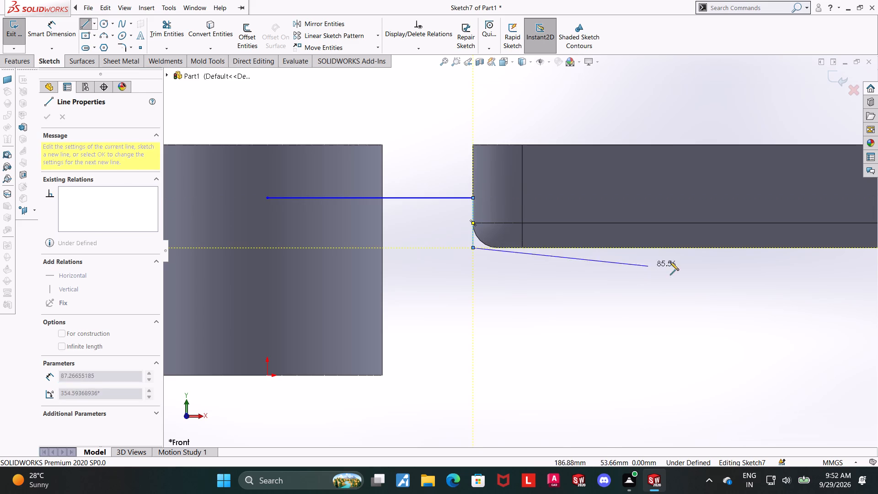
{"action": "scroll", "coordinate": [776, 252], "scroll_direction": "up", "scroll_amount": 4}
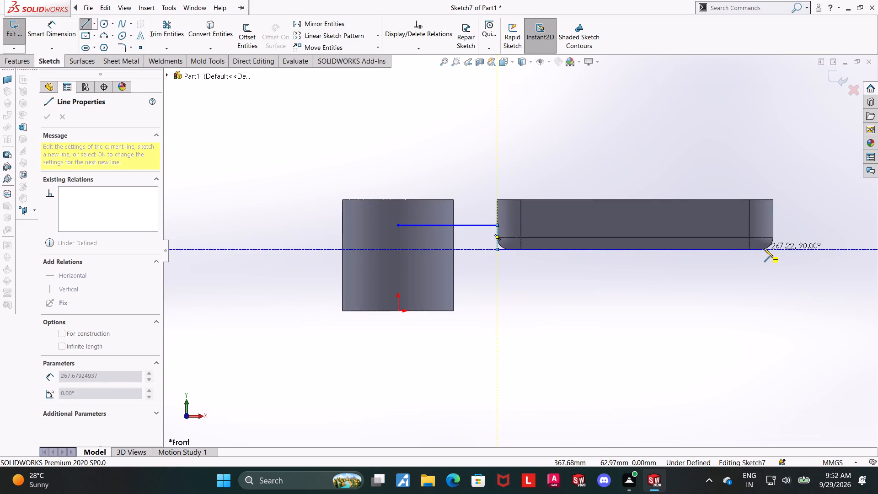
{"action": "left_click", "coordinate": [760, 249]}
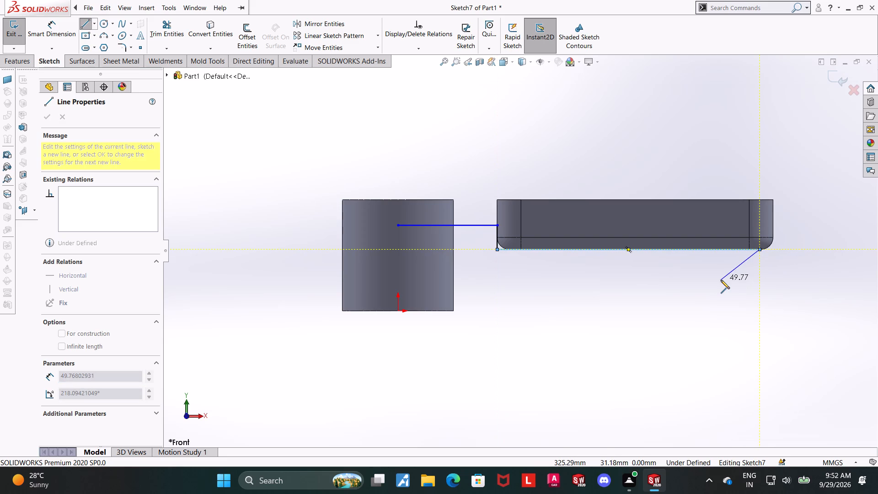
{"action": "left_click", "coordinate": [636, 282]}
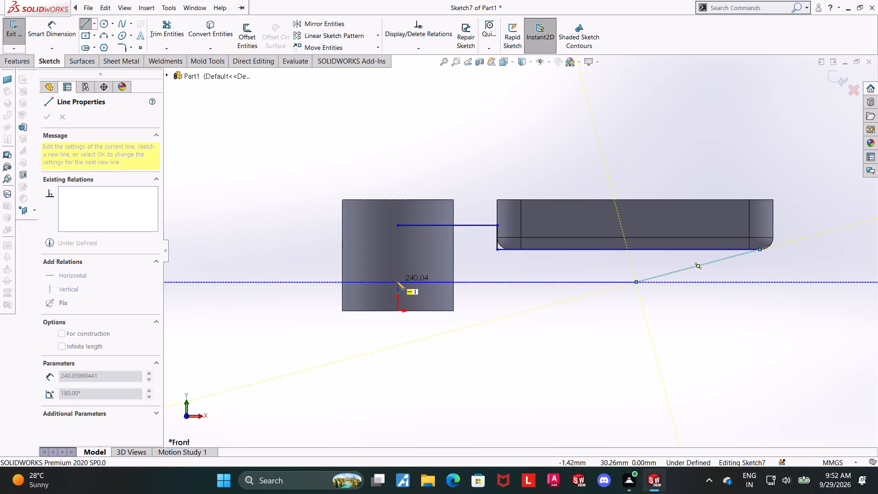
{"action": "left_click", "coordinate": [396, 281]}
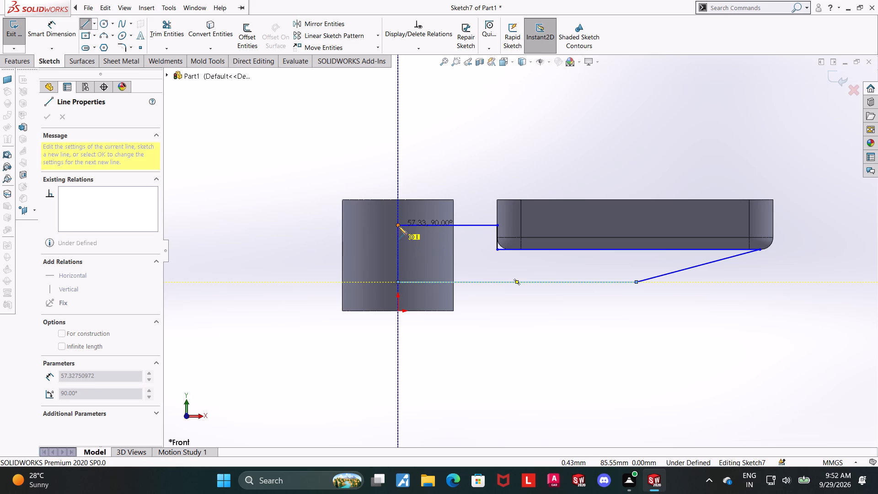
{"action": "left_click", "coordinate": [398, 226]}
{"action": "key", "text": "Escape"}
{"action": "key", "text": "Escape"}
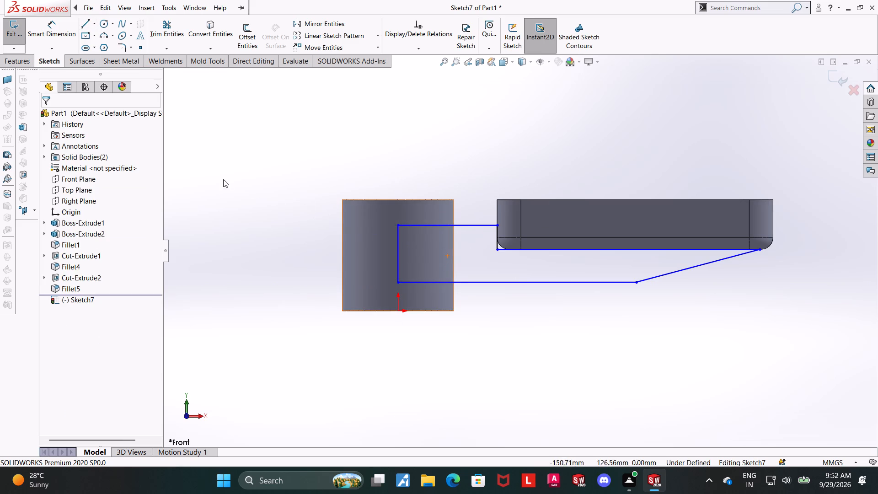
Dimension the profile's vertical line on the cylinder axis to 88 mm.
{"action": "left_click", "coordinate": [41, 32]}
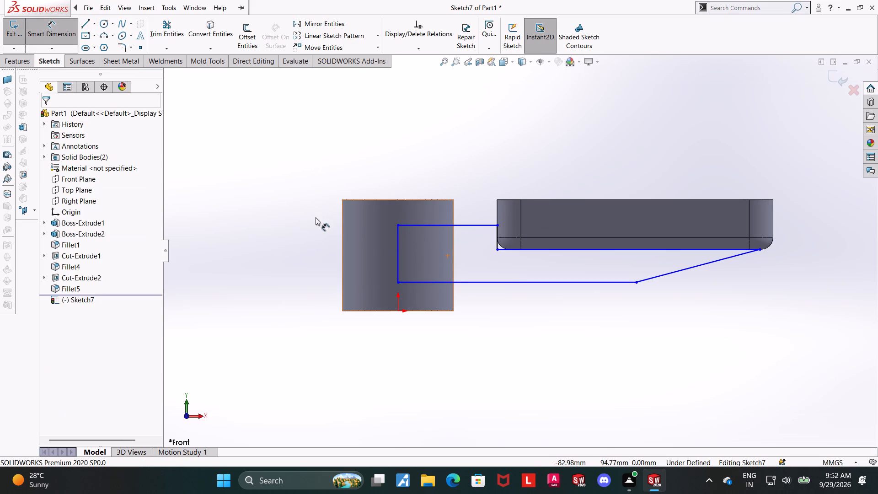
{"action": "left_click", "coordinate": [399, 260]}
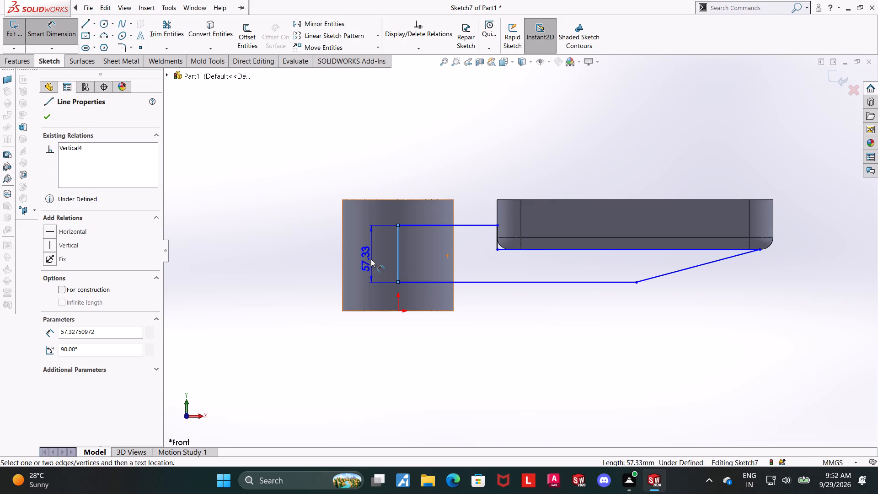
{"action": "left_click", "coordinate": [371, 259]}
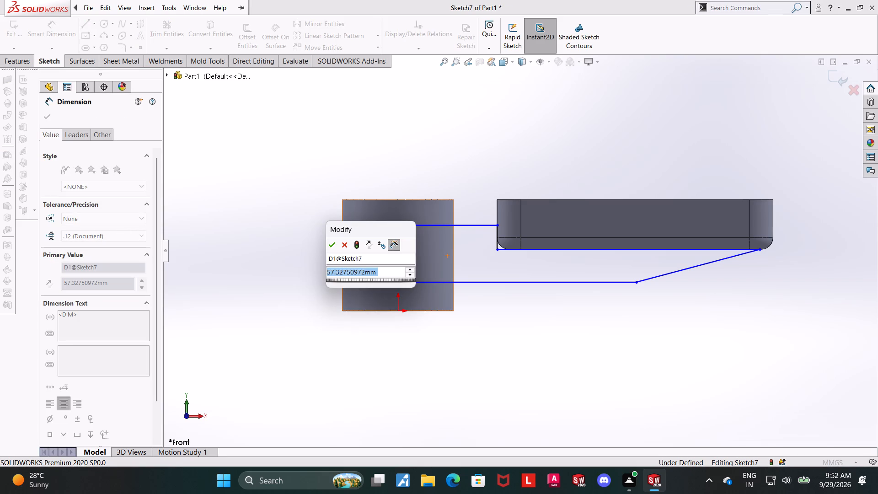
{"action": "key", "text": "8"}
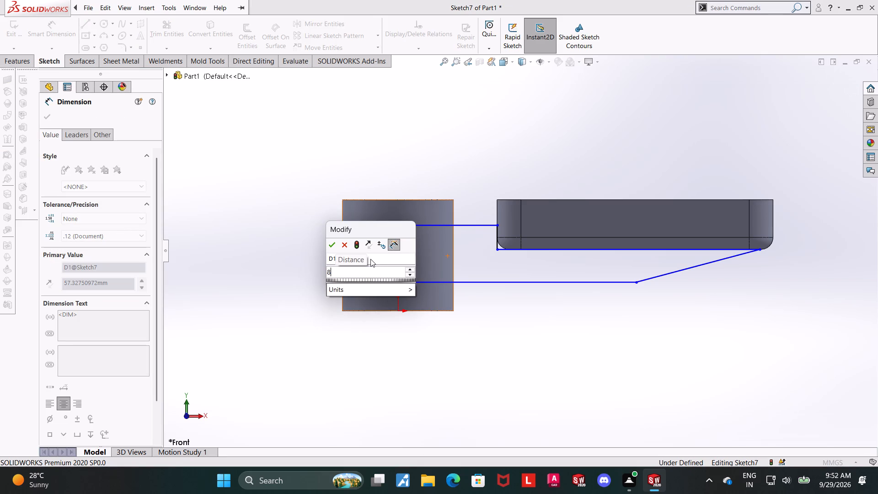
{"action": "key", "text": "8"}
{"action": "key", "text": "Return"}
{"action": "key", "text": "Escape"}
{"action": "key", "text": "Escape"}
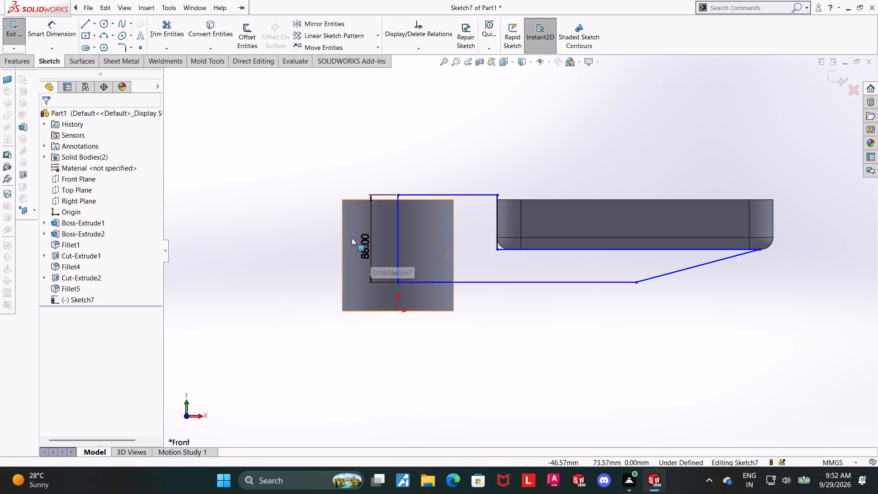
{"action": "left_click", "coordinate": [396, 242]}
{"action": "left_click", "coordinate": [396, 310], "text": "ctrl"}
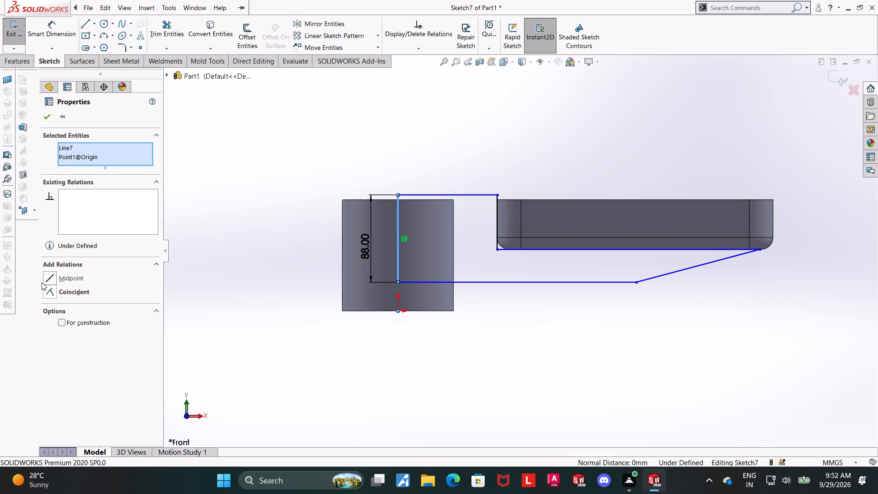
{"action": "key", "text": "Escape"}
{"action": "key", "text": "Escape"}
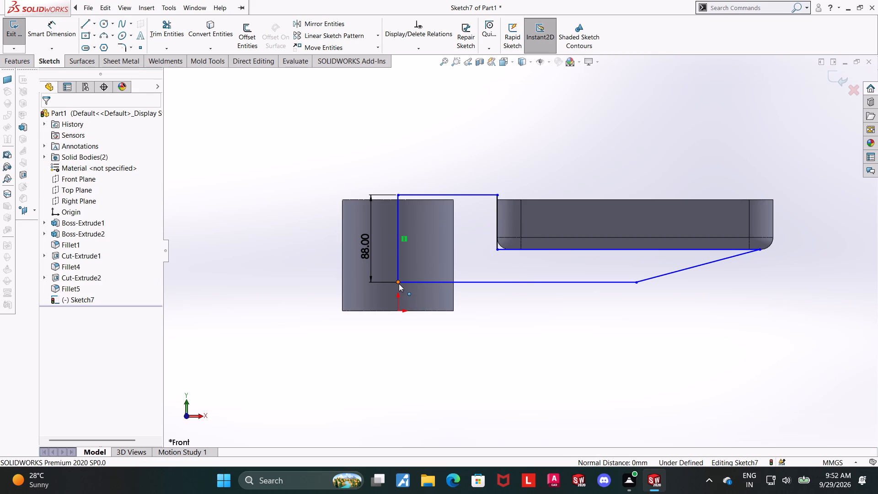
Add a vertical relation between the profile's lower corner on the cylinder axis and the origin.
{"action": "left_click", "coordinate": [399, 284]}
{"action": "left_click", "coordinate": [398, 312], "text": "ctrl"}
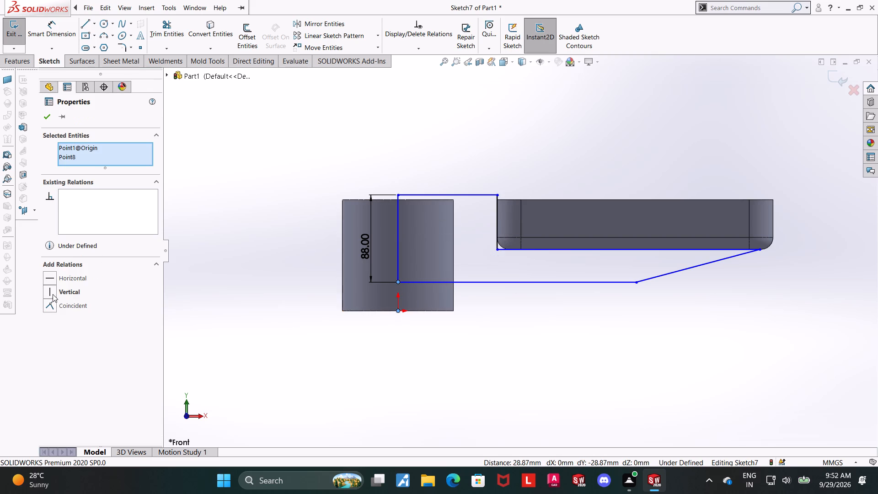
{"action": "left_click", "coordinate": [52, 294]}
{"action": "key", "text": "Escape"}
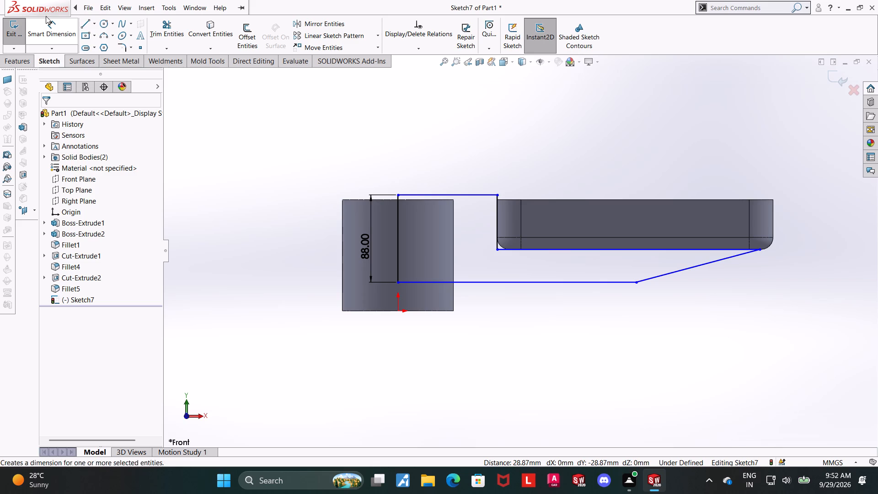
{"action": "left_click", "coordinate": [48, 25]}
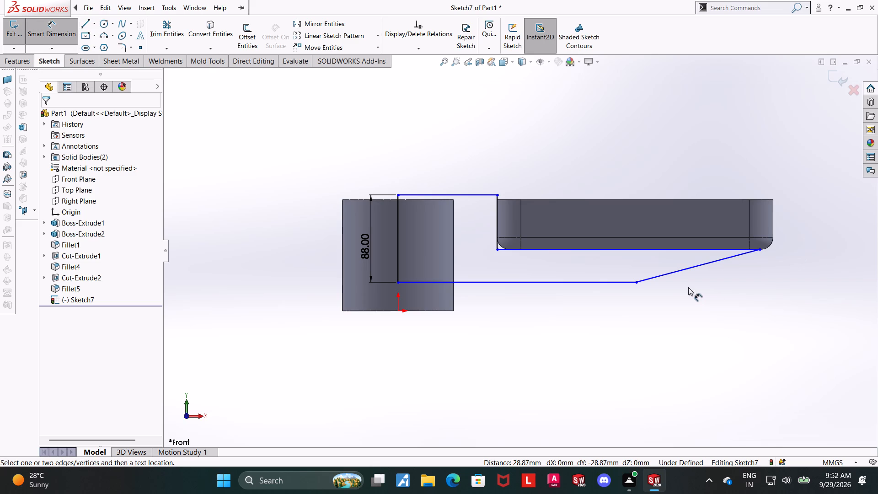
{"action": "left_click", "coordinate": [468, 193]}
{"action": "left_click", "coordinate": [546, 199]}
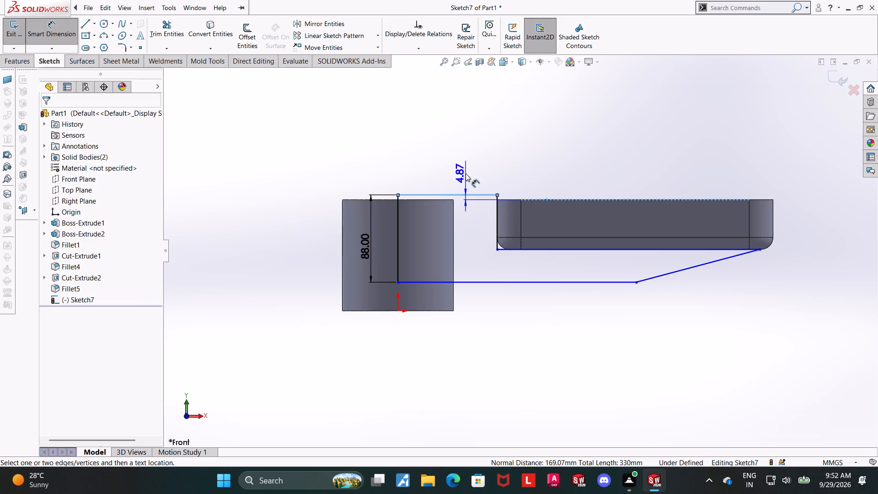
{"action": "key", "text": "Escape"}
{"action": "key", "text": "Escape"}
Move the profile's upper horizontal line down so it lies below the level of the block's top face.
{"action": "left_click_drag", "start_coordinate": [466, 195], "coordinate": [466, 213]}
{"action": "key", "text": "Escape"}
{"action": "key", "text": "Escape"}
{"action": "left_click_drag", "start_coordinate": [479, 195], "coordinate": [479, 212]}
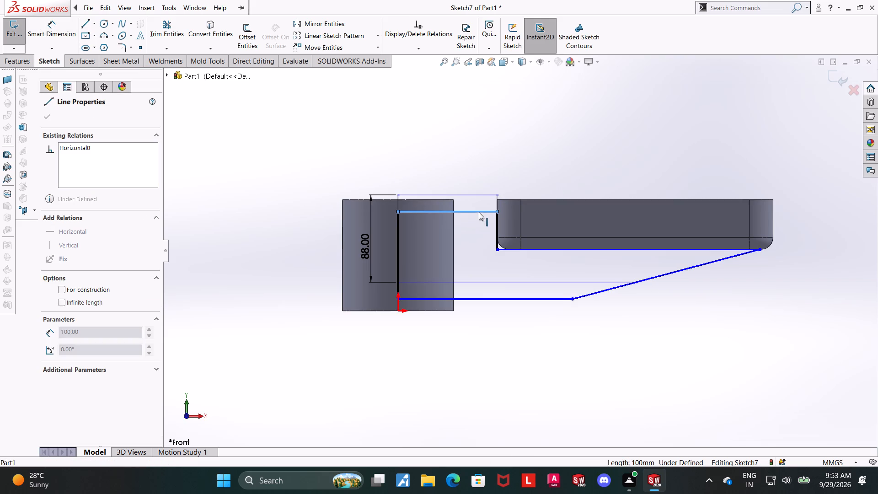
{"action": "left_click_drag", "start_coordinate": [479, 212], "coordinate": [479, 211]}
{"action": "left_click", "coordinate": [533, 164]}
{"action": "key", "text": "Escape"}
Dimension the profile's upper horizontal line 12 mm below the block's top edge.
{"action": "left_click", "coordinate": [58, 37]}
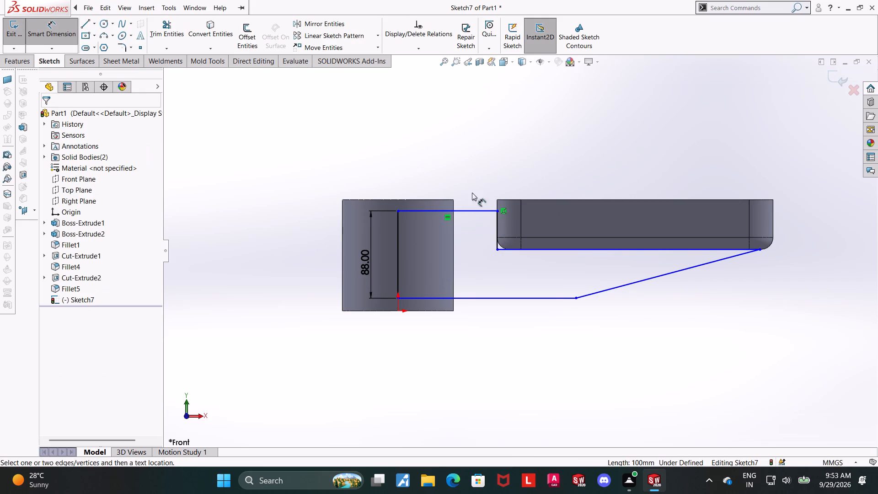
{"action": "left_click", "coordinate": [483, 211]}
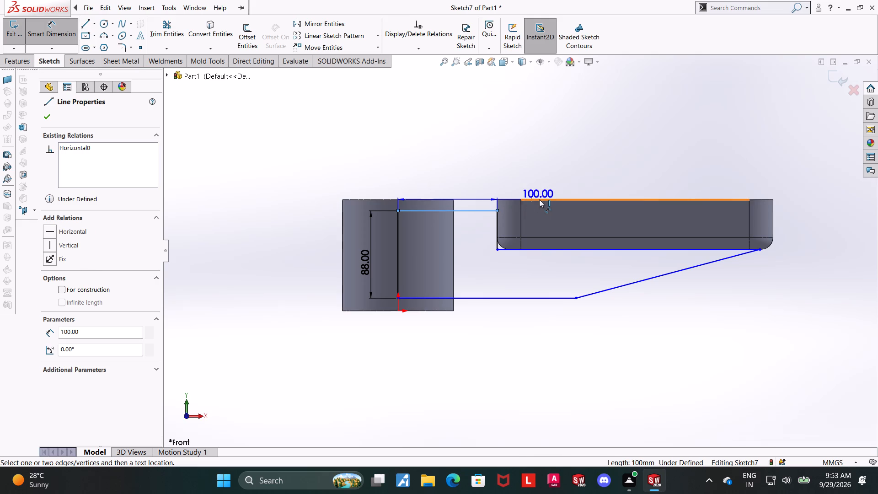
{"action": "left_click", "coordinate": [539, 199]}
{"action": "left_click", "coordinate": [476, 189]}
{"action": "type", "text": "12"}
{"action": "key", "text": "Return"}
{"action": "key", "text": "Escape"}
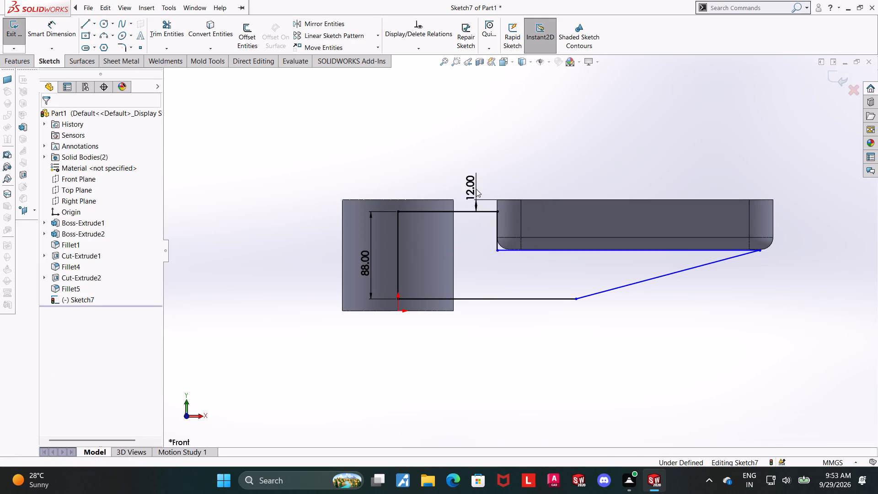
{"action": "key", "text": "Escape"}
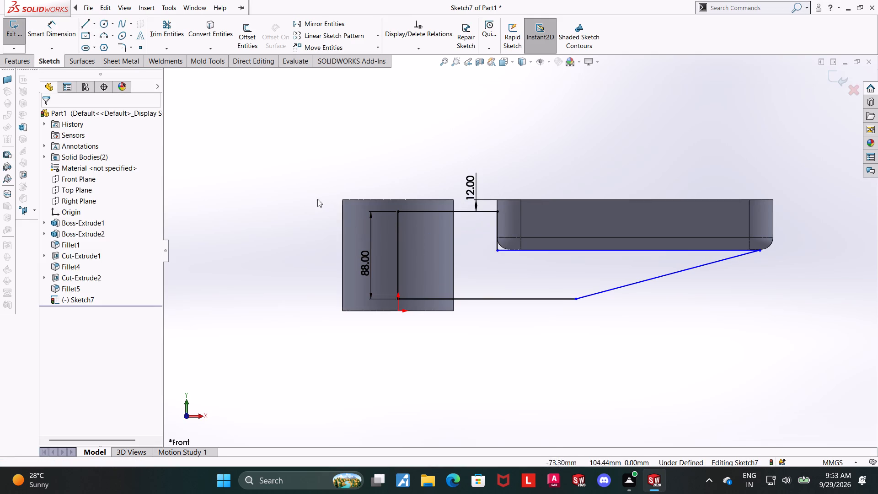
Dimension the horizontal distance between the sloping line's two endpoints to 145 mm.
{"action": "left_click", "coordinate": [28, 33]}
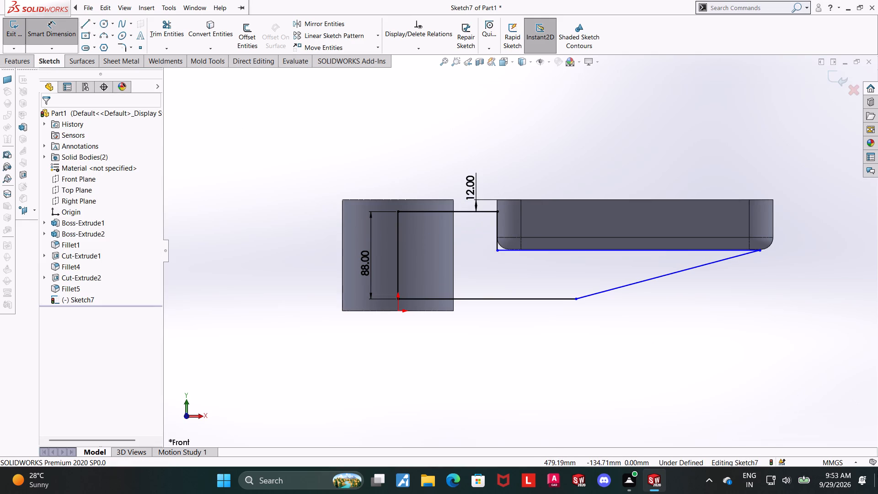
{"action": "left_click", "coordinate": [574, 300]}
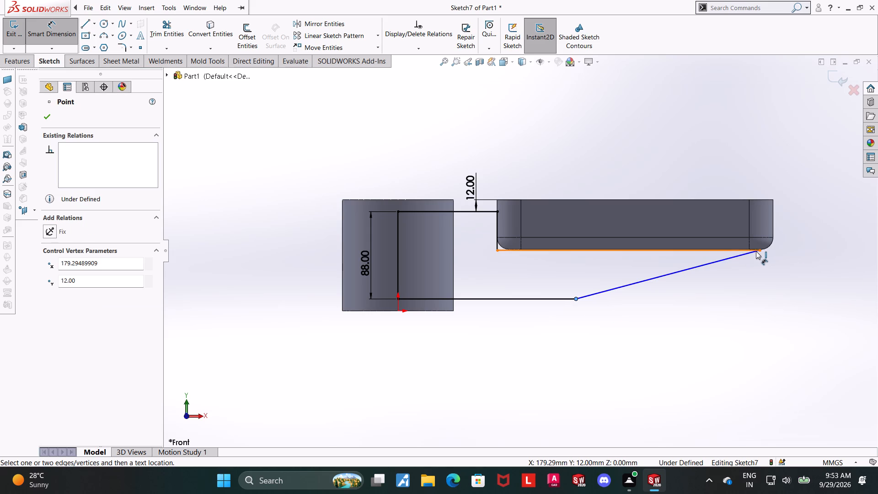
{"action": "left_click", "coordinate": [759, 251]}
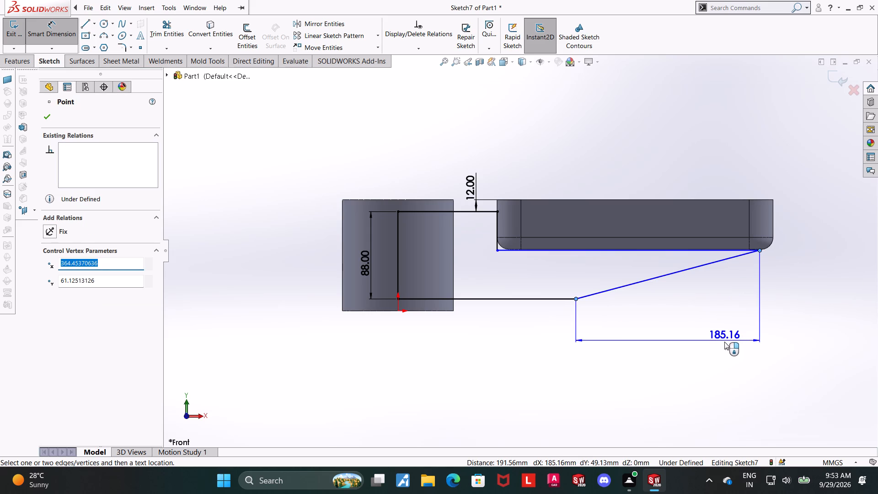
{"action": "left_click", "coordinate": [724, 342]}
{"action": "type", "text": "145"}
{"action": "key", "text": "Return"}
{"action": "key", "text": "Escape"}
{"action": "key", "text": "Escape"}
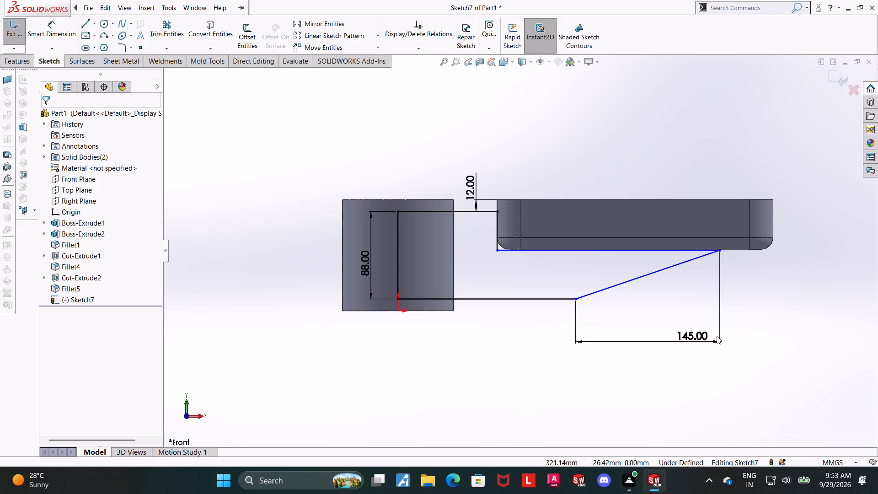
{"action": "key", "text": "Escape"}
{"action": "key", "text": "Escape"}
Dimension the vertical distance from the sloping line's lower endpoint to the profile line along the block's underside to 50 mm.
{"action": "left_click", "coordinate": [48, 25]}
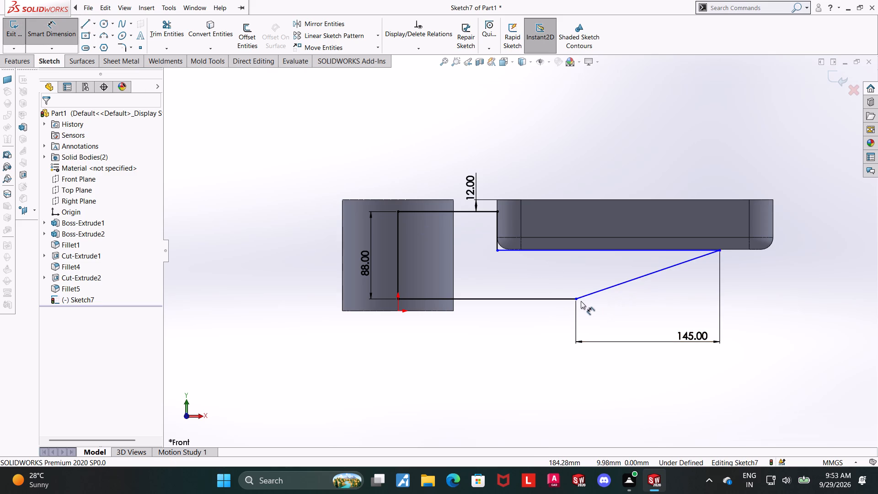
{"action": "left_click", "coordinate": [577, 297]}
{"action": "left_click", "coordinate": [581, 250]}
{"action": "left_click", "coordinate": [678, 295]}
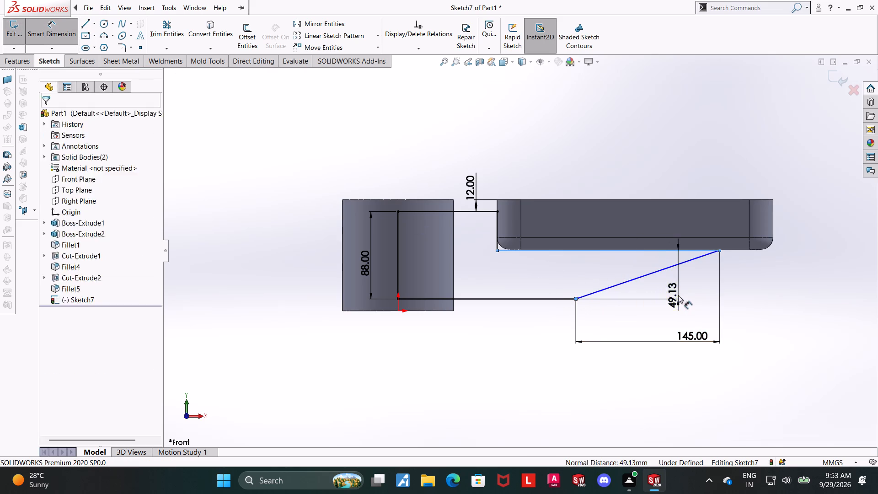
{"action": "type", "text": "50"}
{"action": "key", "text": "Return"}
{"action": "key", "text": "Escape"}
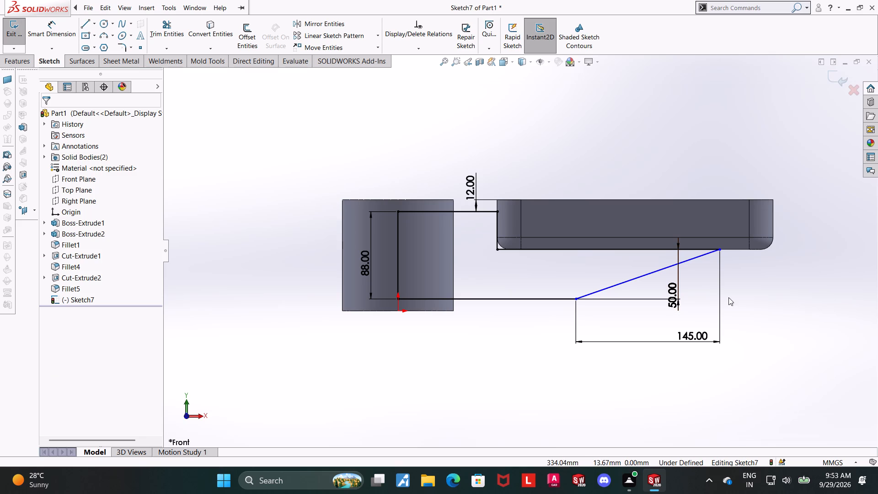
{"action": "left_click", "coordinate": [769, 312]}
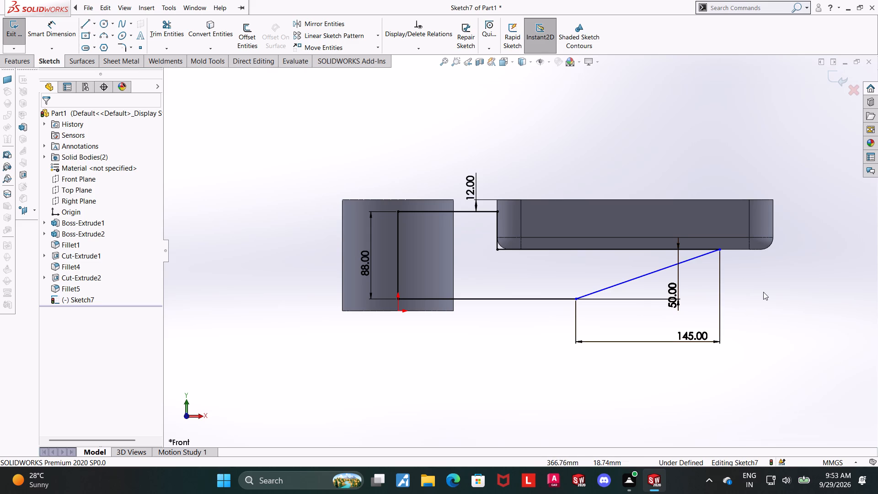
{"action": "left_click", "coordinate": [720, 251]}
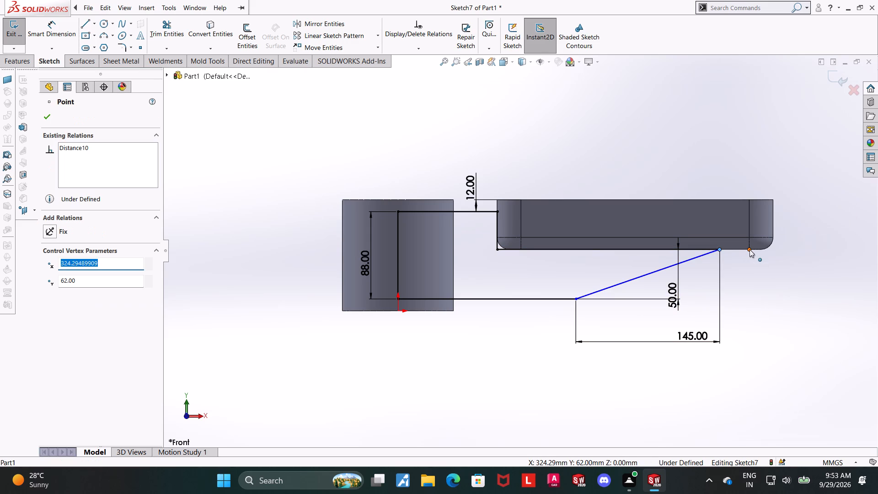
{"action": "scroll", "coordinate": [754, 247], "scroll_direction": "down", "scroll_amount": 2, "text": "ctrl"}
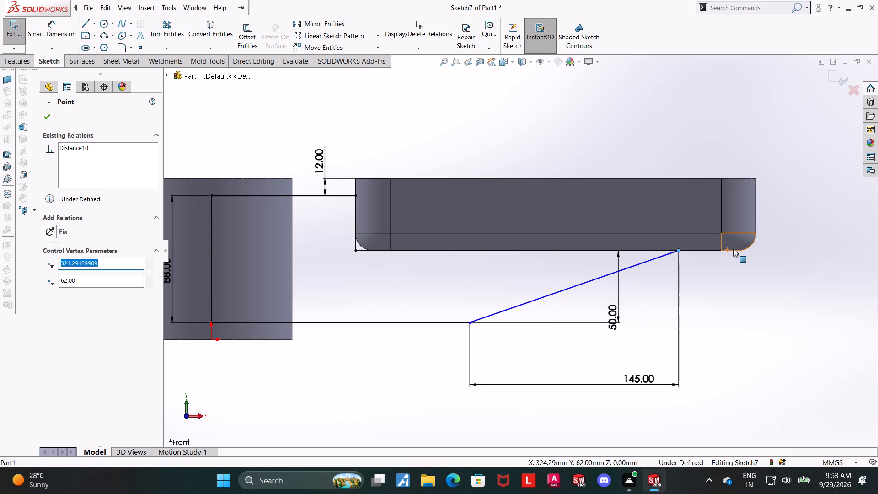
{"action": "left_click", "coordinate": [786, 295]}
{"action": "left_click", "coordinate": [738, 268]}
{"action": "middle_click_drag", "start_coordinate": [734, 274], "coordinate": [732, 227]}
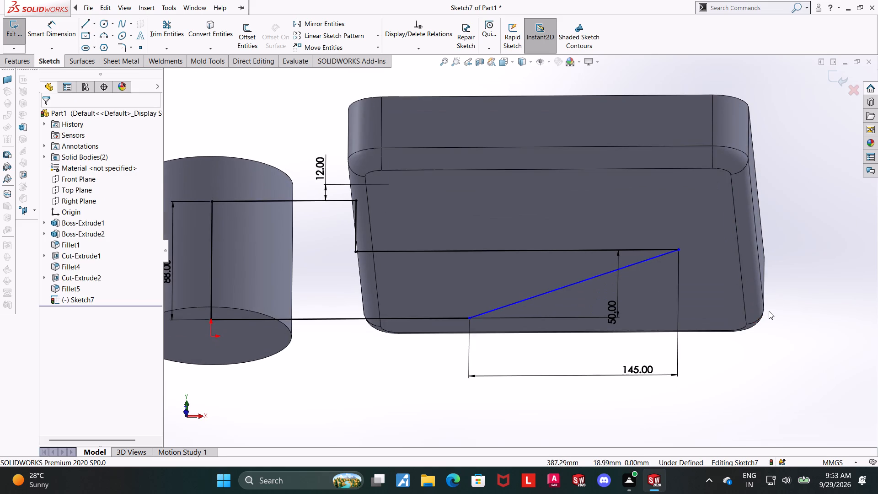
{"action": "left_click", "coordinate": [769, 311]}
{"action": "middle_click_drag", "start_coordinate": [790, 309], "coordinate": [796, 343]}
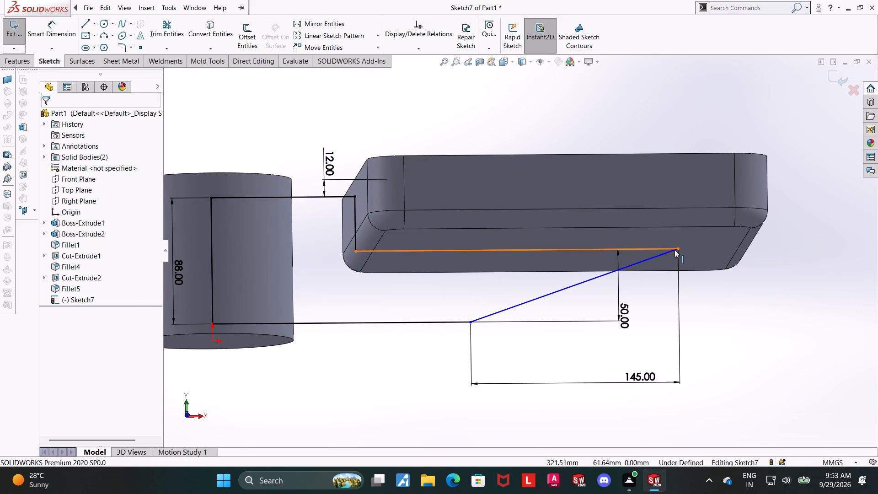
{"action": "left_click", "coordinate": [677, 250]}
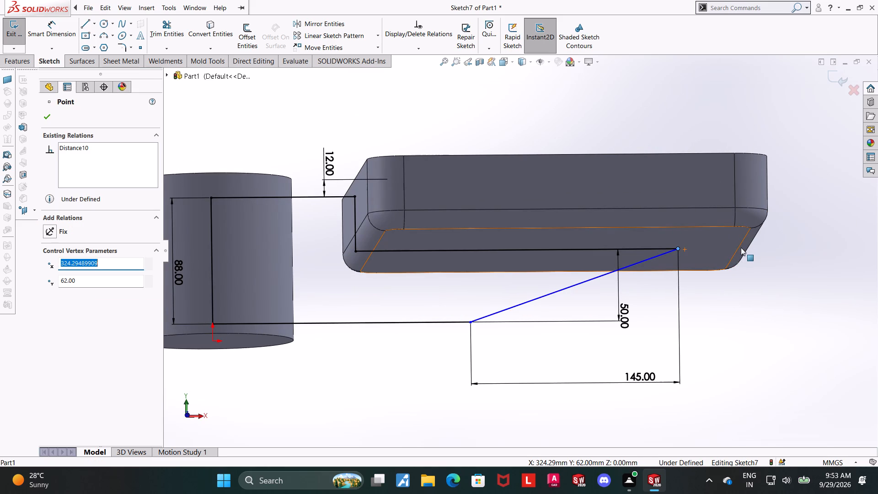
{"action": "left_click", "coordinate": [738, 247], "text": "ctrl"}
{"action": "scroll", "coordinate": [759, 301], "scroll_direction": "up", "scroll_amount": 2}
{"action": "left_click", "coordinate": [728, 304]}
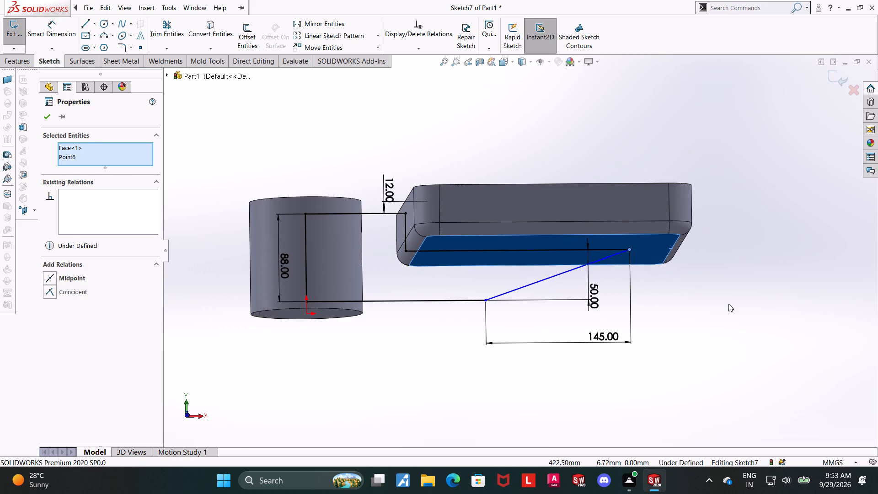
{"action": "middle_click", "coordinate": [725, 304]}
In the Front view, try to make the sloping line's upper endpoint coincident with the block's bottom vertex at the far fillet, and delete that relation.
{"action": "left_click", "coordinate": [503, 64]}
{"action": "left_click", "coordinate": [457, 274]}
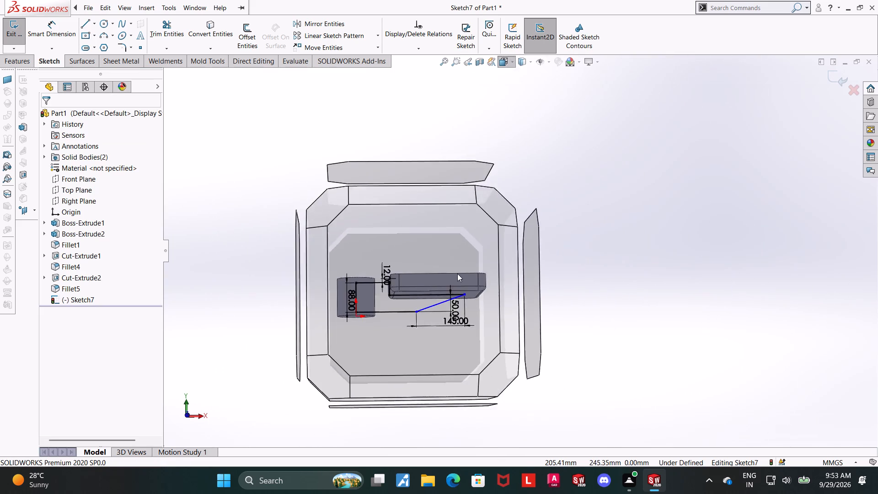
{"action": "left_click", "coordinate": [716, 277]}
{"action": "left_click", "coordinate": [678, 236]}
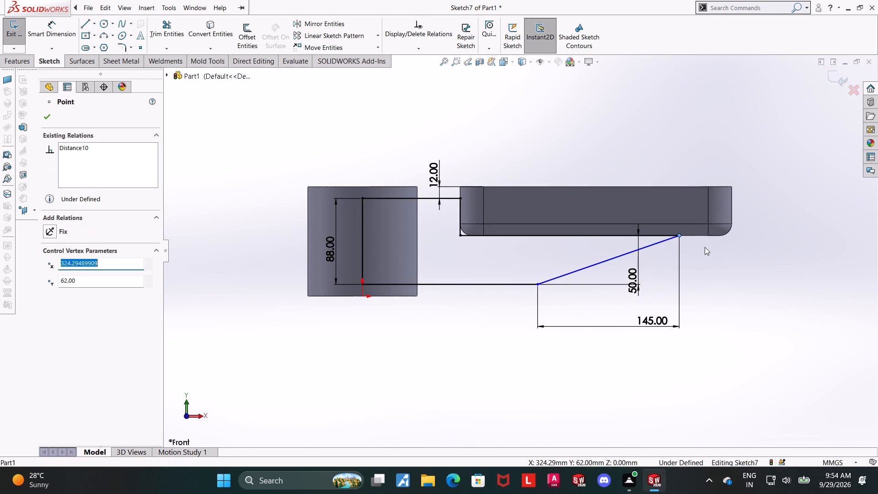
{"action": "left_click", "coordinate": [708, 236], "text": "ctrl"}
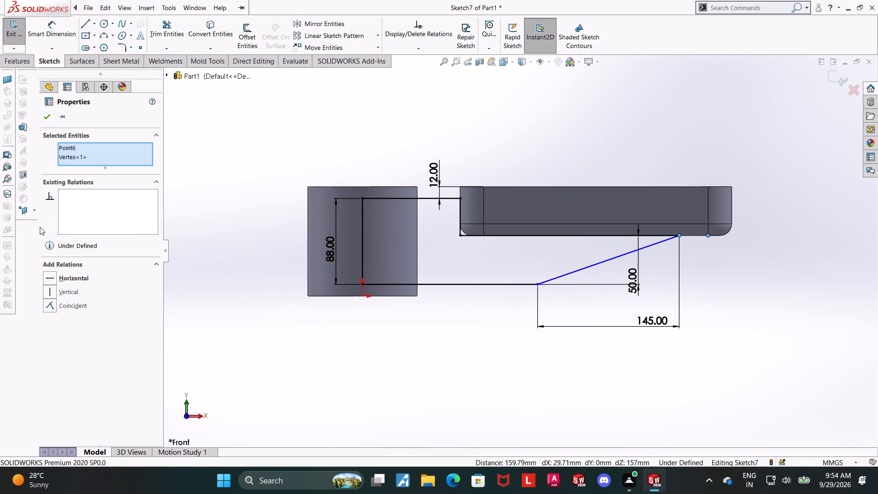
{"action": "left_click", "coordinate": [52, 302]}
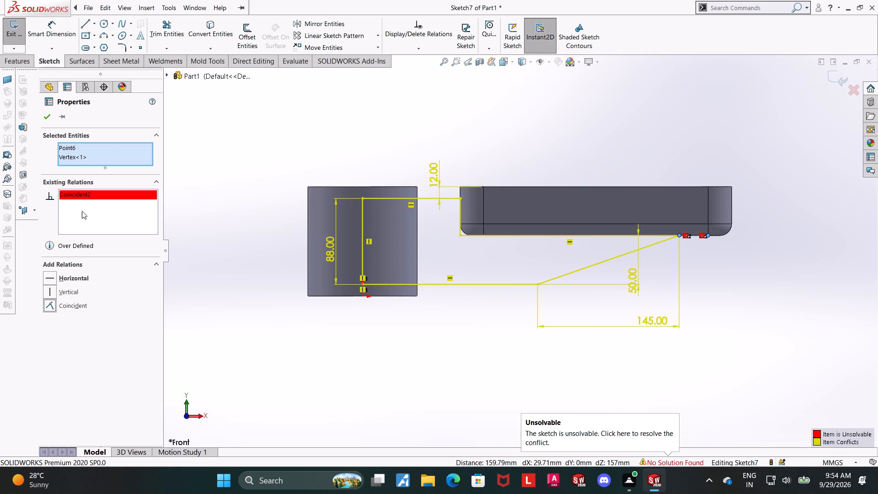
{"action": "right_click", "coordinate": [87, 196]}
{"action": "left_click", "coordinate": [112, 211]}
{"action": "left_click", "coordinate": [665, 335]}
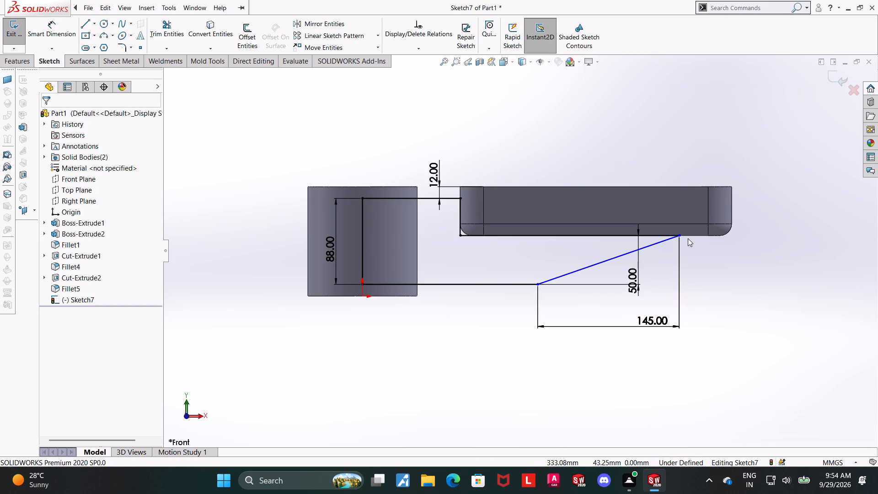
Move the sloping line's upper endpoint outward along the block's underside to just short of the far corner fillet's tangent edge.
{"action": "left_click_drag", "start_coordinate": [680, 236], "coordinate": [707, 235]}
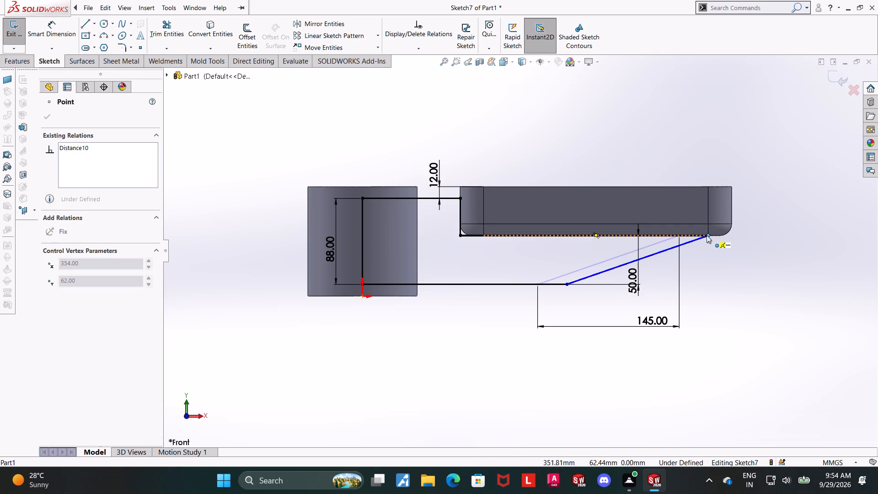
{"action": "left_click_drag", "start_coordinate": [707, 235], "coordinate": [707, 235]}
{"action": "left_click", "coordinate": [737, 279]}
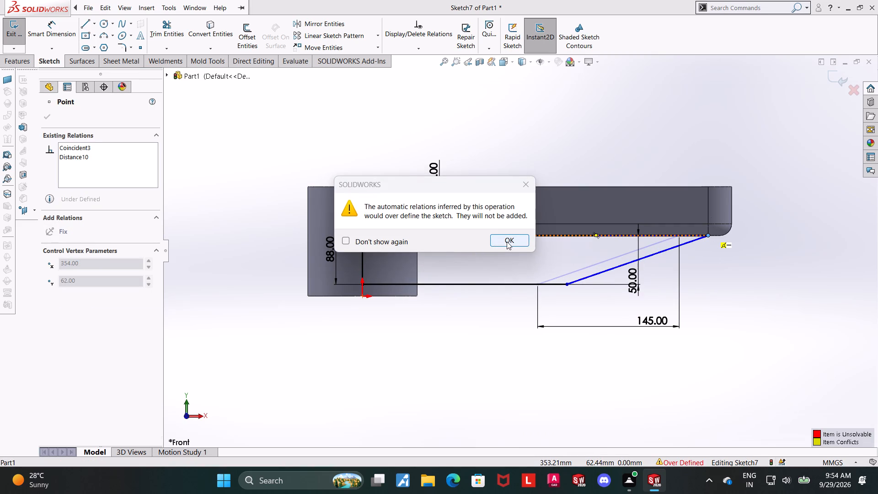
{"action": "left_click", "coordinate": [507, 242]}
{"action": "left_click", "coordinate": [788, 300]}
{"action": "scroll", "coordinate": [701, 256], "scroll_direction": "down", "scroll_amount": 2}
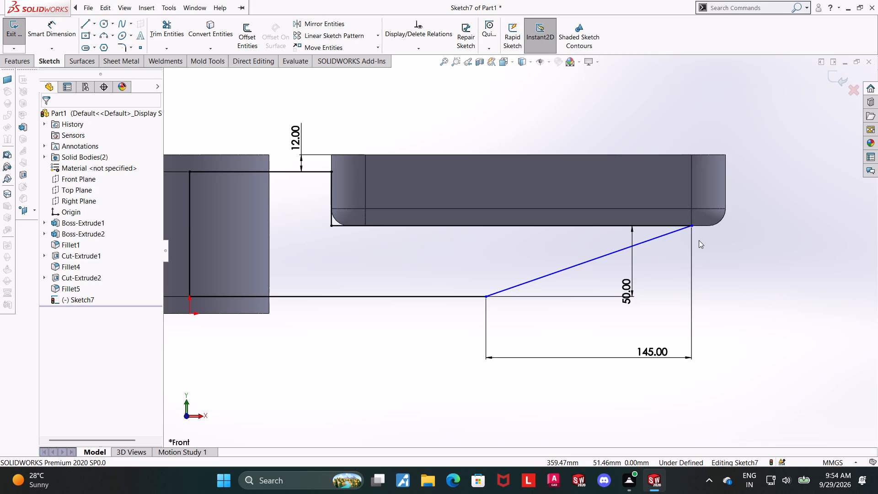
{"action": "left_click_drag", "start_coordinate": [692, 228], "coordinate": [685, 227]}
{"action": "left_click", "coordinate": [763, 274]}
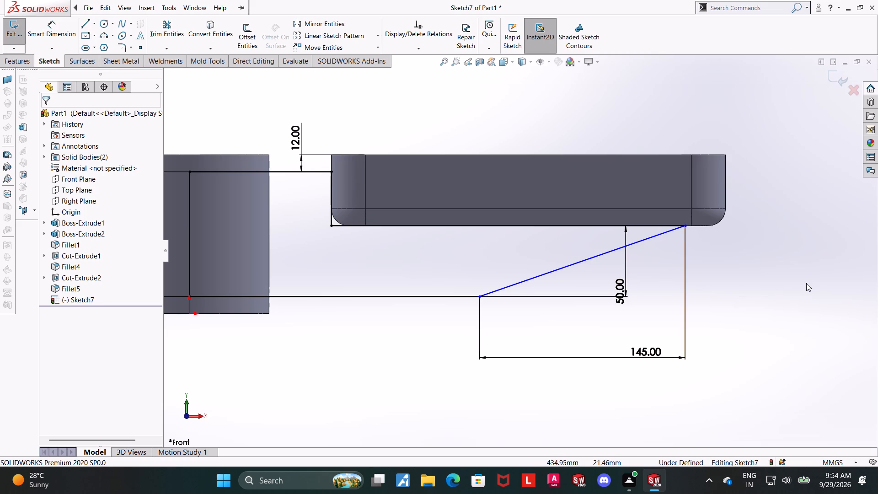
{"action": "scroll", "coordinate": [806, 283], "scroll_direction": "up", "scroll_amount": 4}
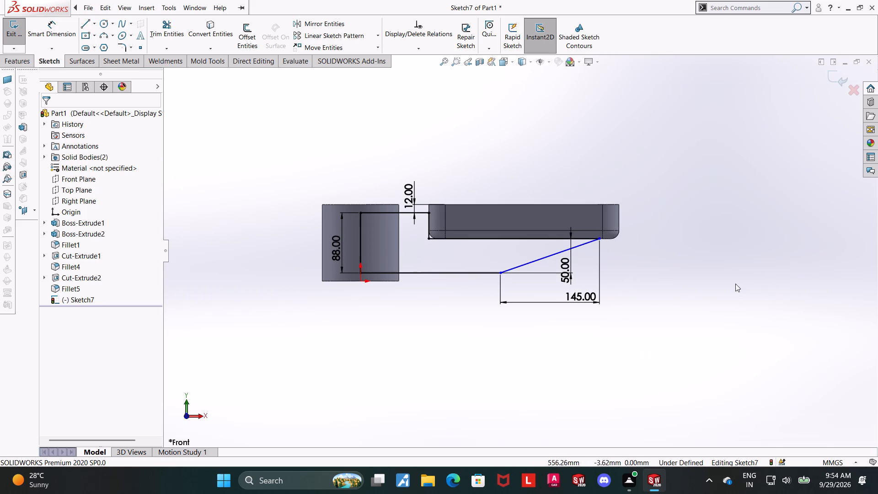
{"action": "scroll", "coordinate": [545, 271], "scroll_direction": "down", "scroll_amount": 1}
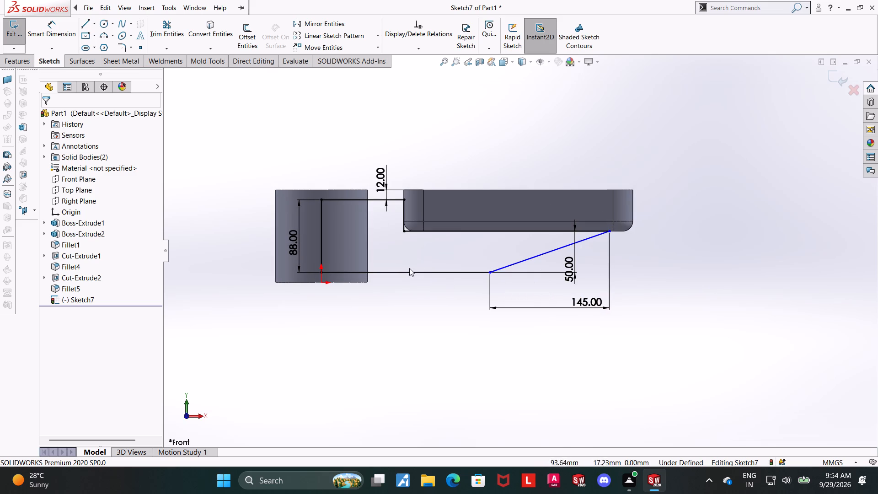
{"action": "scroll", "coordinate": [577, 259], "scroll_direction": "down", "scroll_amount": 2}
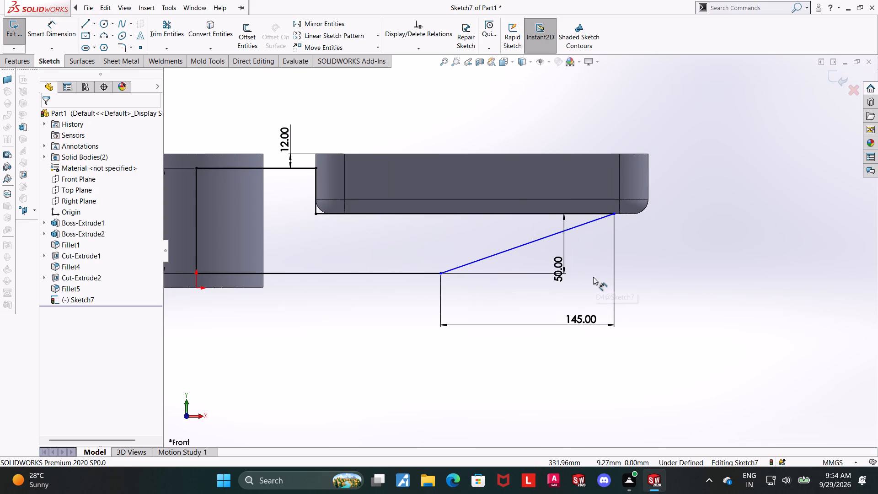
Try to move the sloping line's upper endpoint outward, and delete the 50 mm vertical dimension.
{"action": "scroll", "coordinate": [449, 244], "scroll_direction": "down", "scroll_amount": 1}
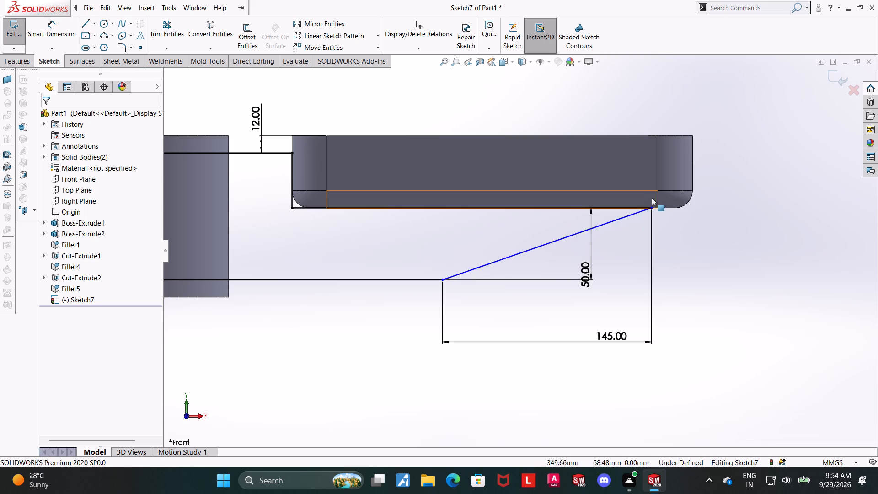
{"action": "left_click_drag", "start_coordinate": [653, 209], "coordinate": [660, 209]}
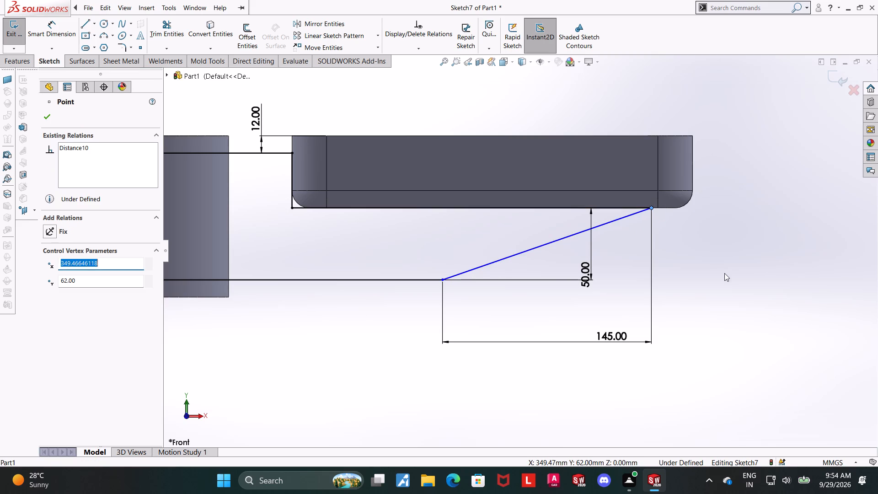
{"action": "left_click", "coordinate": [684, 300]}
{"action": "right_click", "coordinate": [590, 271]}
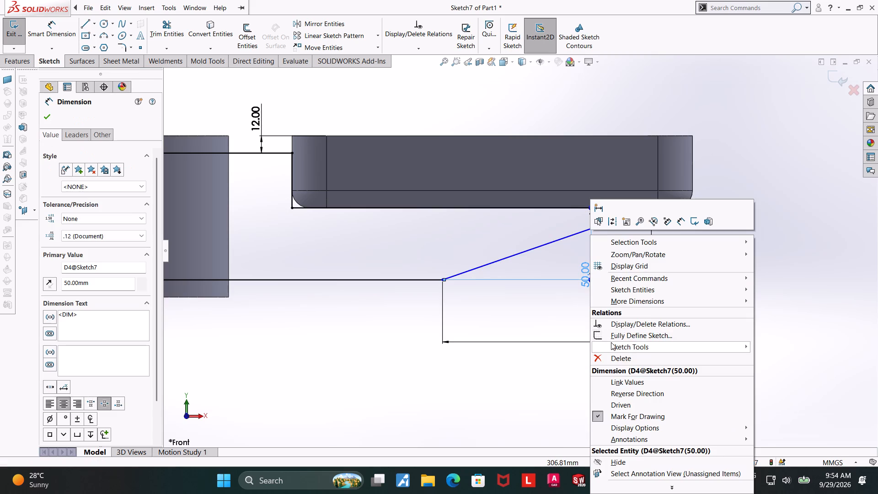
{"action": "left_click", "coordinate": [612, 354]}
{"action": "left_click", "coordinate": [764, 274]}
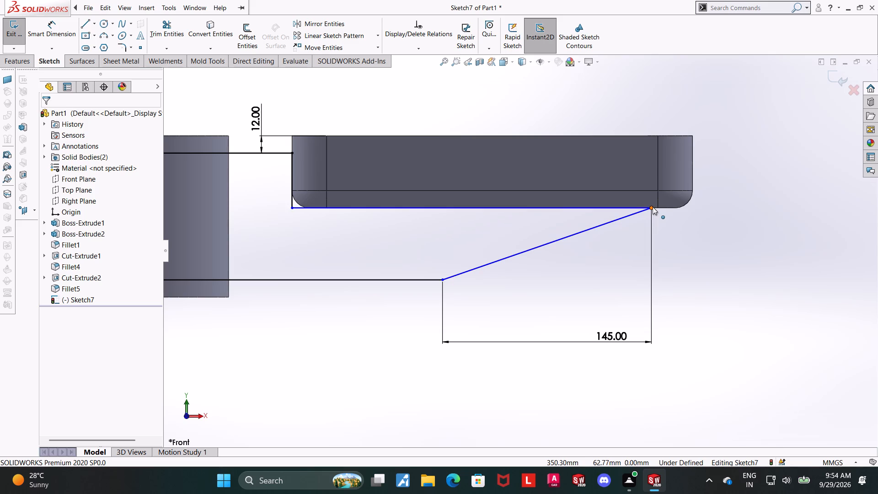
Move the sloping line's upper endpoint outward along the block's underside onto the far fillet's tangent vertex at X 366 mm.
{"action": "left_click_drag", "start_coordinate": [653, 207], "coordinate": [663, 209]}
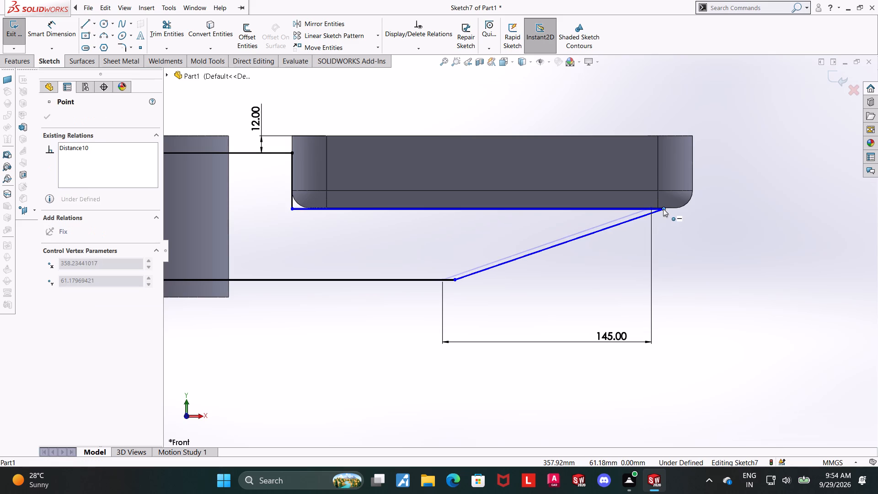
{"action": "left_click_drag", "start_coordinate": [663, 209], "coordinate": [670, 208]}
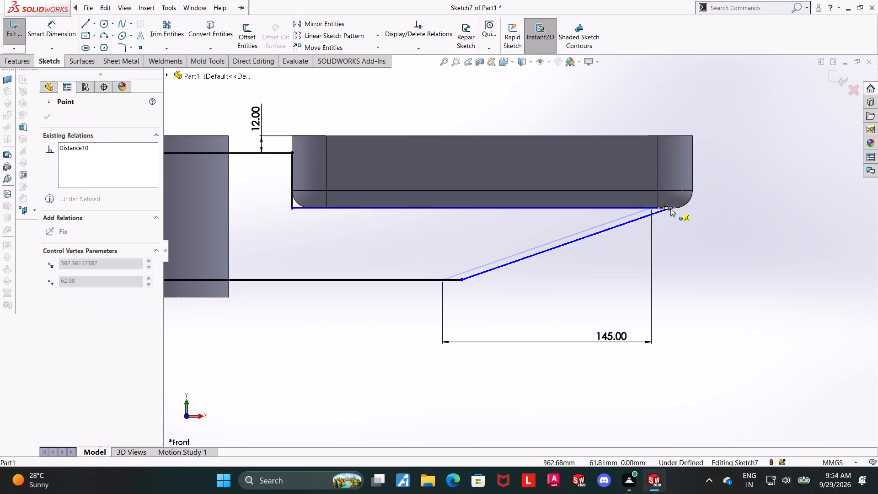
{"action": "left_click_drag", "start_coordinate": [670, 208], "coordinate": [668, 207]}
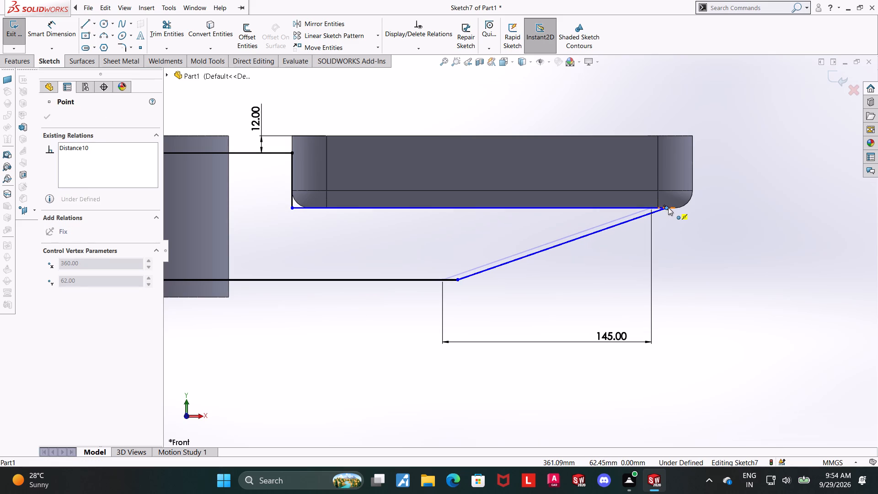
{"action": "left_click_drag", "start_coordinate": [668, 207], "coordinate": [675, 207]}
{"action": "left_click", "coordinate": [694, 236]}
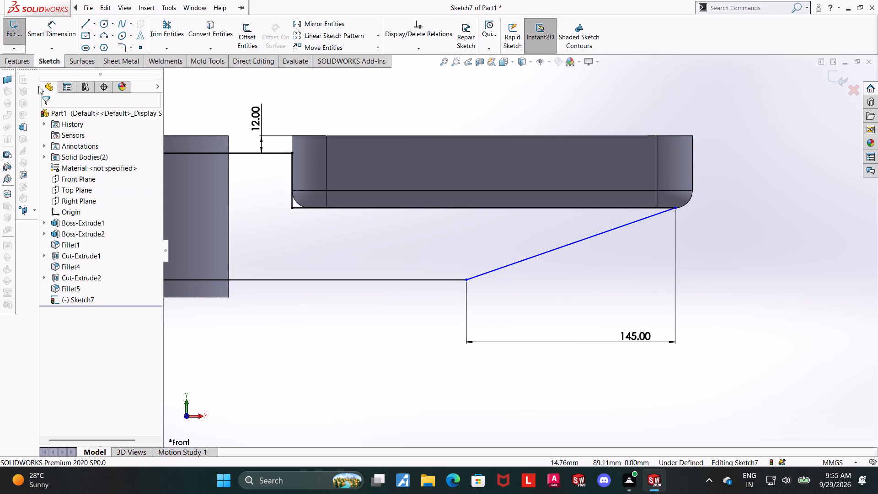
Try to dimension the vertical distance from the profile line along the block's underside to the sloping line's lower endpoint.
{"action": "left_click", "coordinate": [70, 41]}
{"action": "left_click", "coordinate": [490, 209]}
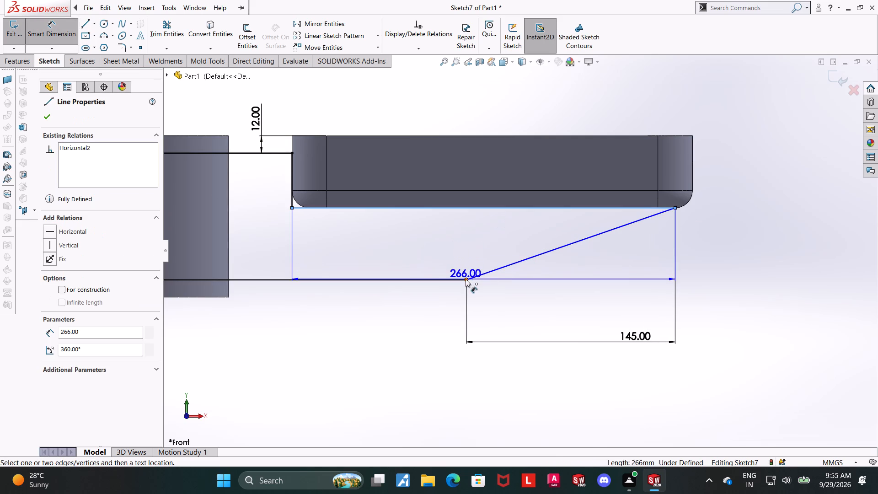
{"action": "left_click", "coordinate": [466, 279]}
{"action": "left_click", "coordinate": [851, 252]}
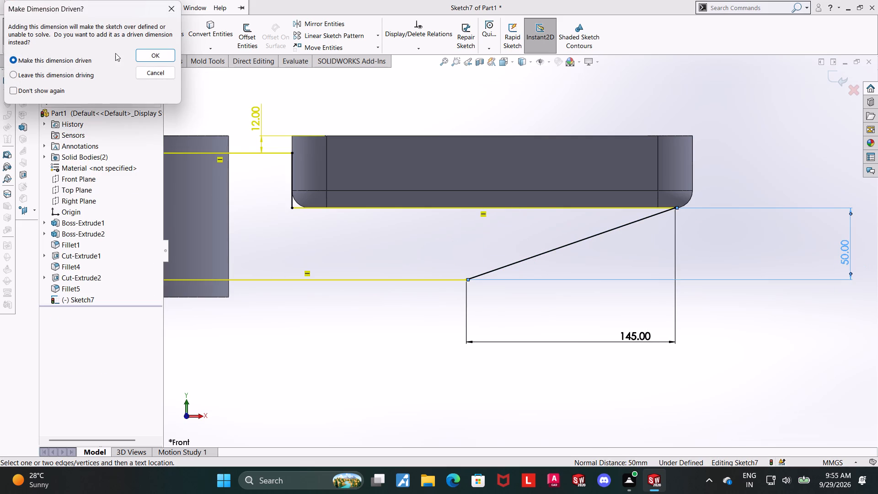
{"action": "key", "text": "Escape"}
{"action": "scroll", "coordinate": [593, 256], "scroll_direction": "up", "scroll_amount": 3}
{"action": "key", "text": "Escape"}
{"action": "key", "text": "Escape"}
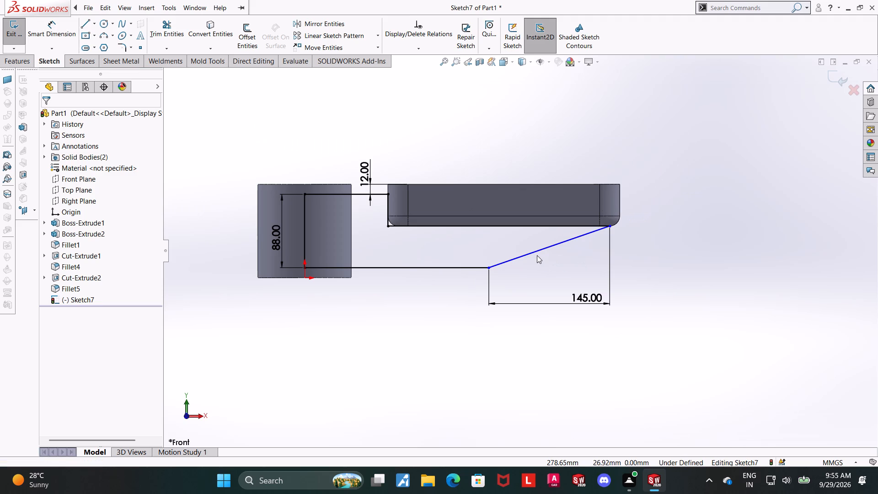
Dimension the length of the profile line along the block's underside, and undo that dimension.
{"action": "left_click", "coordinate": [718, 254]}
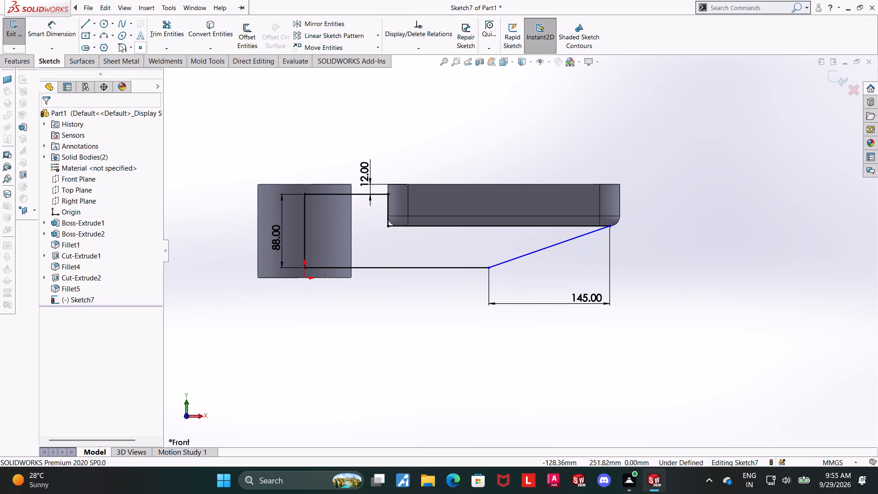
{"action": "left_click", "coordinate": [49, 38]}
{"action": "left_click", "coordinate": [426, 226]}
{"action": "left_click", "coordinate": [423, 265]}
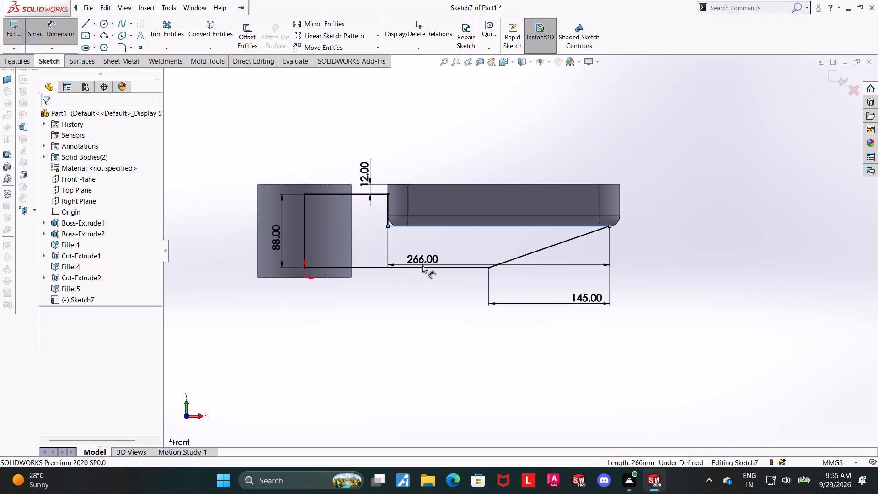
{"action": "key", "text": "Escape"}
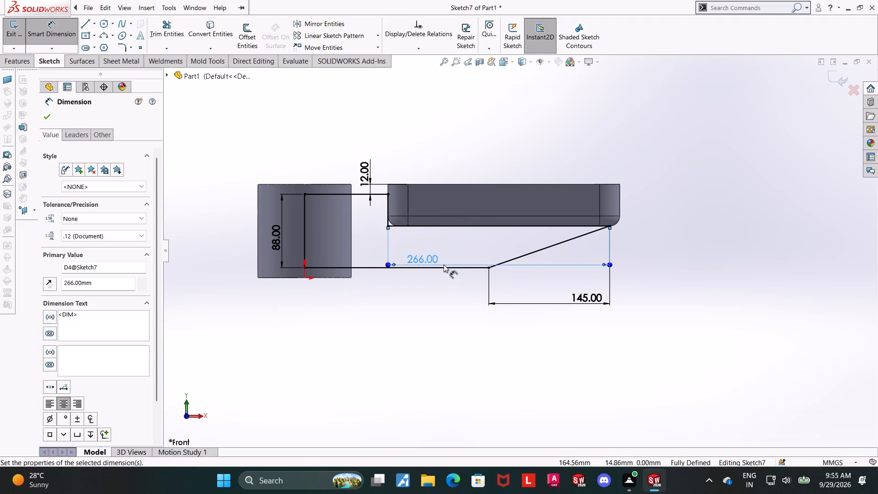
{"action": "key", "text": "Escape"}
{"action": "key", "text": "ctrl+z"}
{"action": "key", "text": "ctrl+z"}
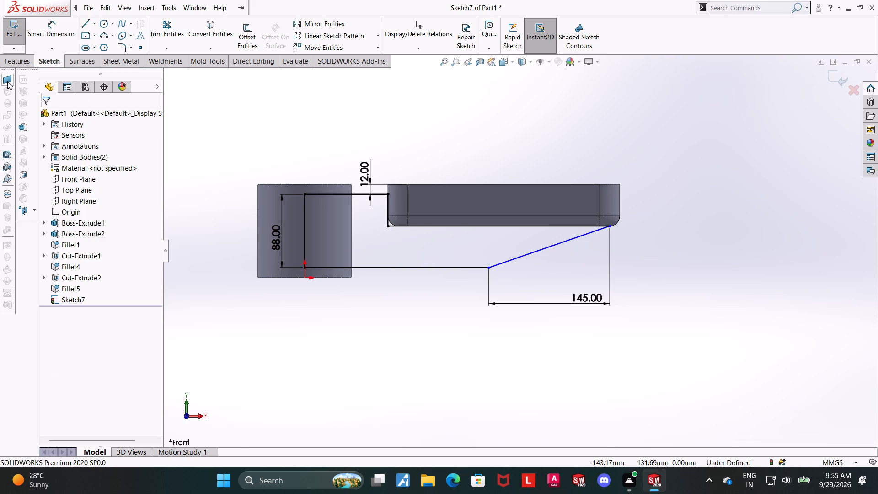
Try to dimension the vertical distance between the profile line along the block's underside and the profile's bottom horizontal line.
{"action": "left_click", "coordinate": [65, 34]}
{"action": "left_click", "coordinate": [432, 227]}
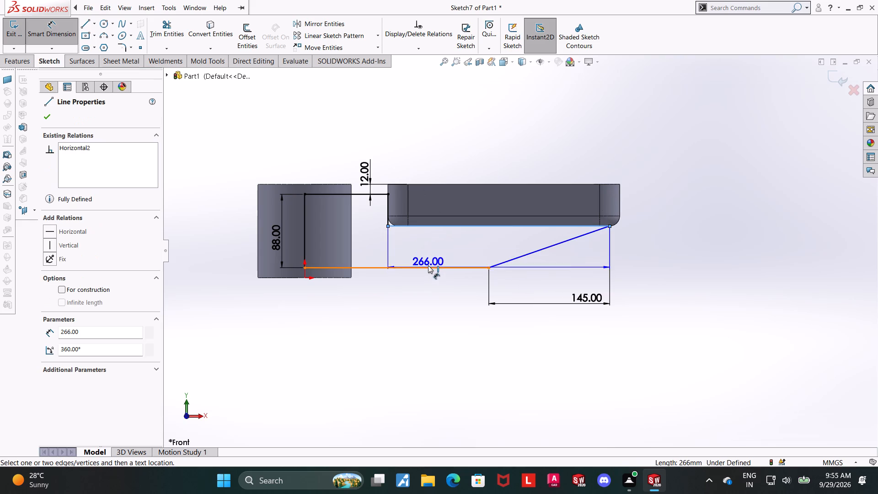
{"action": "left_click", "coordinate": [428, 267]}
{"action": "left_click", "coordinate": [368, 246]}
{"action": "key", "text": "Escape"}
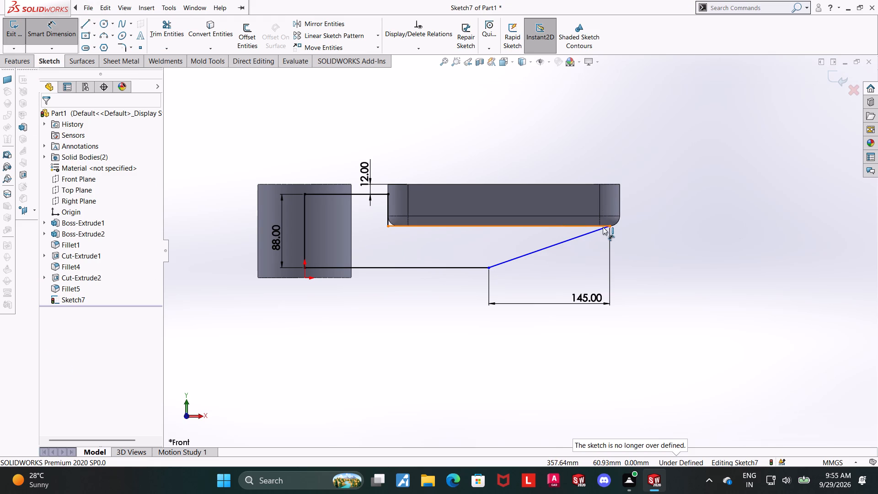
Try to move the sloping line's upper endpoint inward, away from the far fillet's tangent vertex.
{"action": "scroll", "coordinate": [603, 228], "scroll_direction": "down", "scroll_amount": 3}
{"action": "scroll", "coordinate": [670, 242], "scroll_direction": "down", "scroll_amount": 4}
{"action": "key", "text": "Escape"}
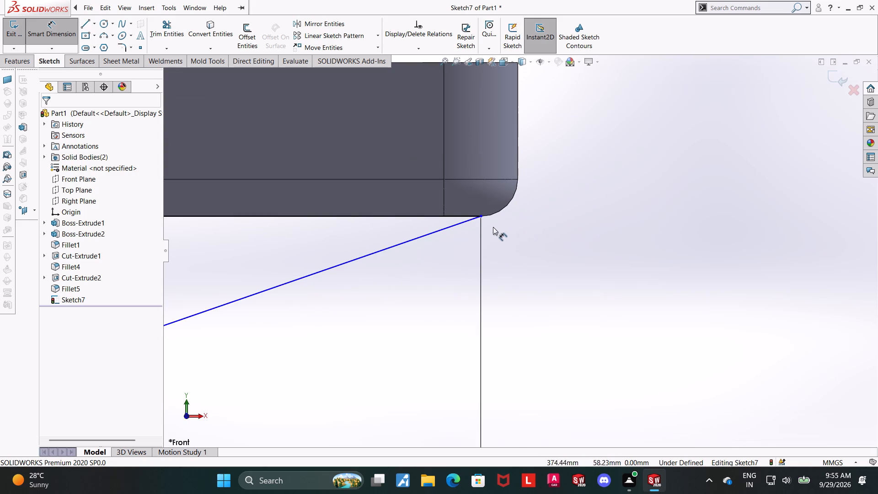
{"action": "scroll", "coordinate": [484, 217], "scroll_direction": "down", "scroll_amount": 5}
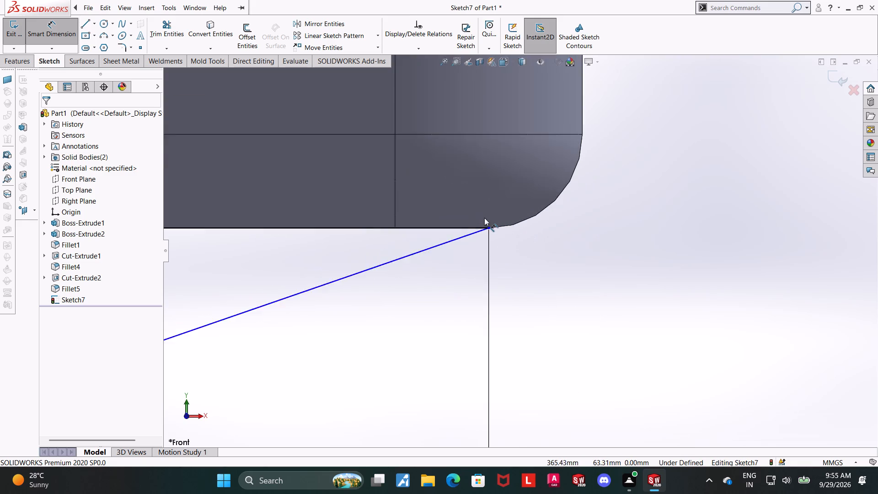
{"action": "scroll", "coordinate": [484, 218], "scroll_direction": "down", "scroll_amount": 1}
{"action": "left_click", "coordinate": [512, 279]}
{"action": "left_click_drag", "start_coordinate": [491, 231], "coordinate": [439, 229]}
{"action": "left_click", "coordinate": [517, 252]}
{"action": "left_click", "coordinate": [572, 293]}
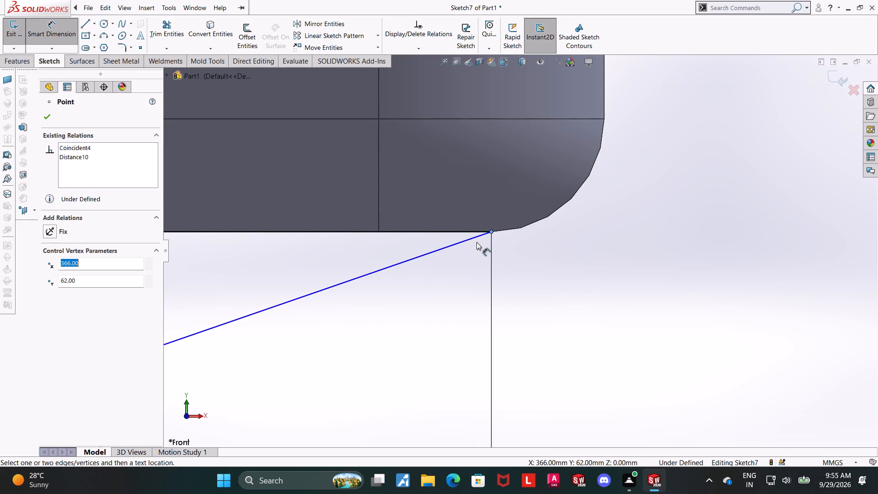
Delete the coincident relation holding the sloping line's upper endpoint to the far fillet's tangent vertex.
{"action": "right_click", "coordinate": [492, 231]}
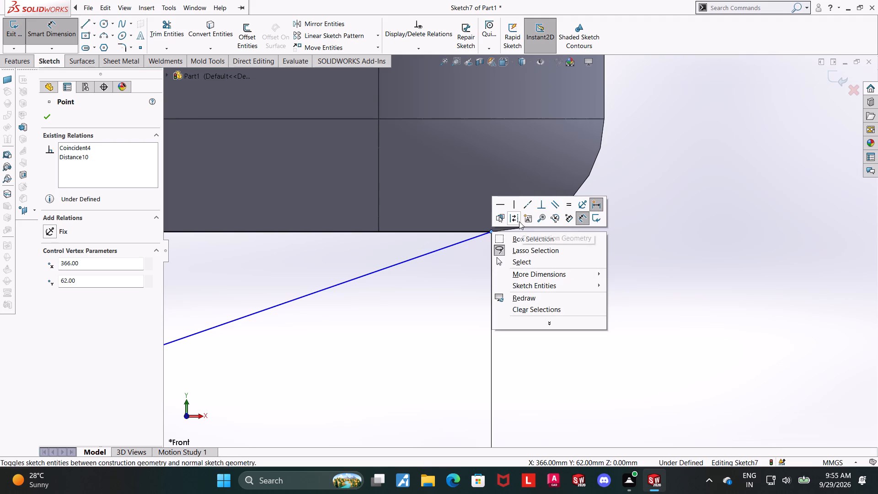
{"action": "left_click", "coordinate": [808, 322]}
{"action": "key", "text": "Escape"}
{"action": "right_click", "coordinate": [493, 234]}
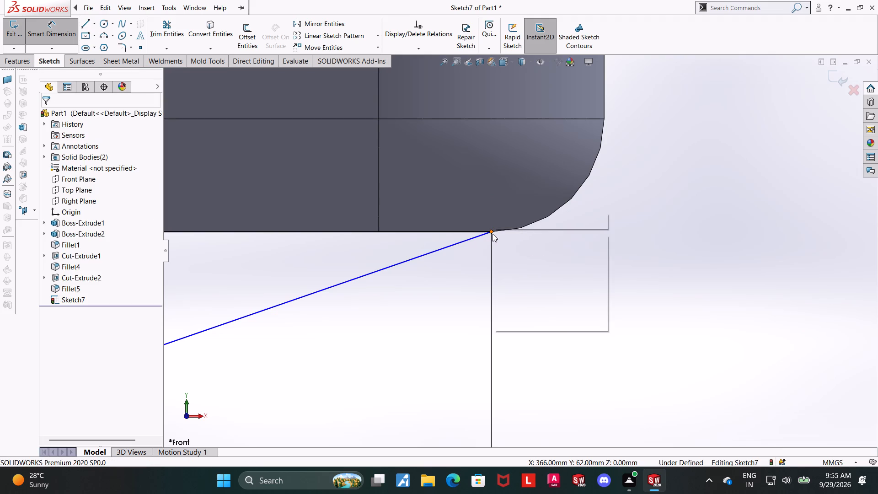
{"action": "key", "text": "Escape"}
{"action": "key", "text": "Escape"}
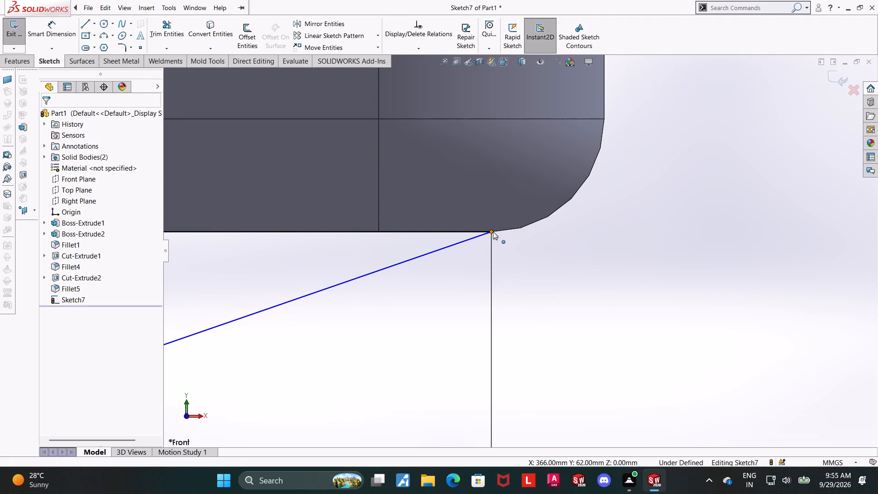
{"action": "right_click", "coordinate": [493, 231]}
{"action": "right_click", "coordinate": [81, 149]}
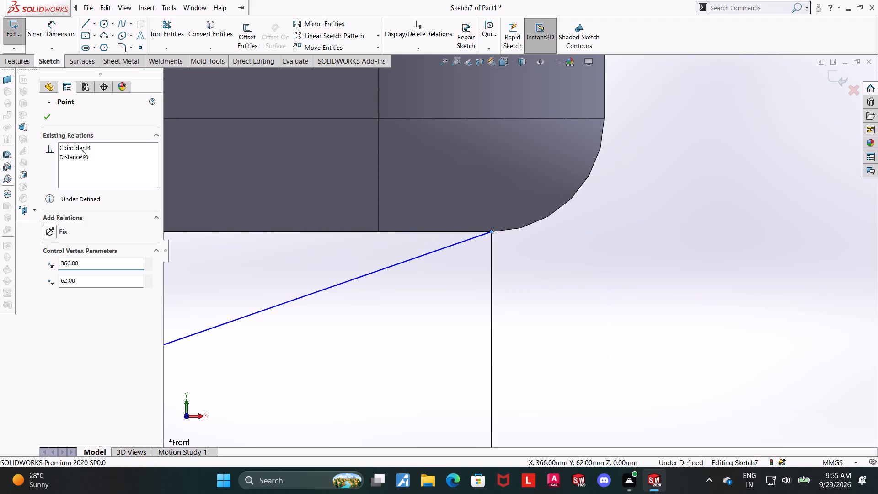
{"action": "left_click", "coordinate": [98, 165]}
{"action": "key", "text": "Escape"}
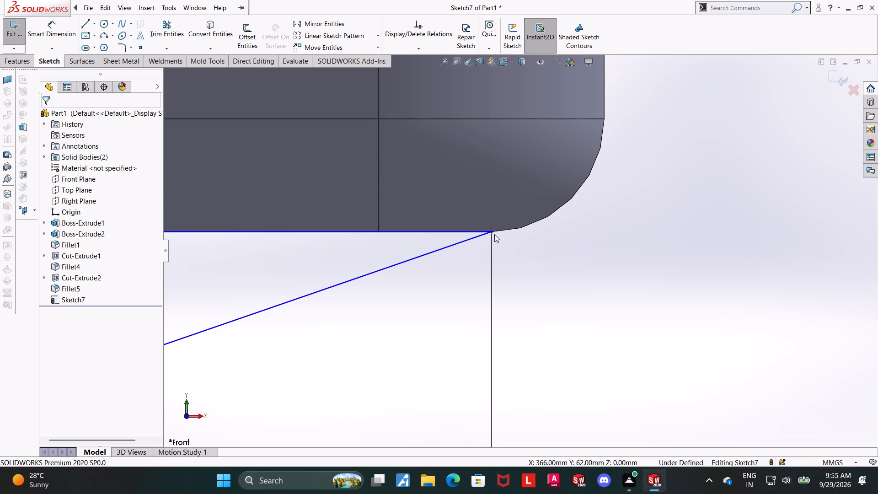
Move the sloping line's upper endpoint inward to about X 363 mm, Y 62 mm, near the block's underside.
{"action": "left_click_drag", "start_coordinate": [491, 232], "coordinate": [464, 231]}
{"action": "left_click_drag", "start_coordinate": [556, 277], "coordinate": [552, 273]}
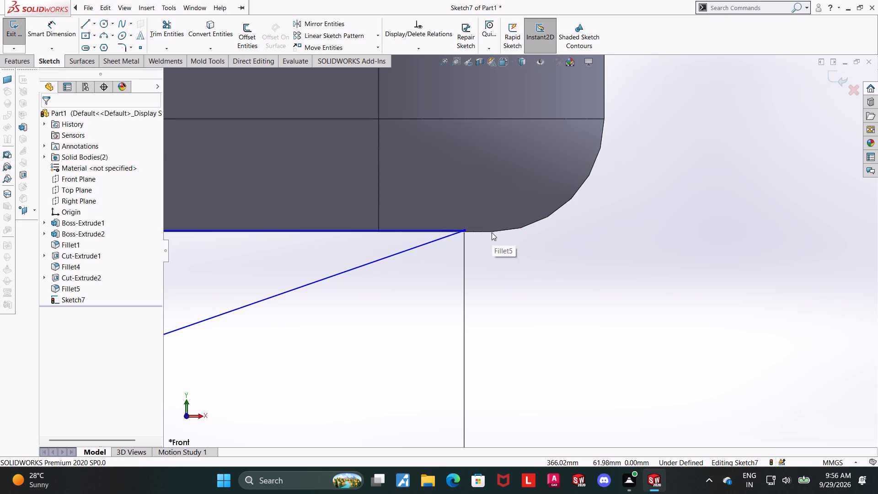
Examine the sloping line's upper endpoint against the block's far fillet vertex from an angled view, and return to the Front view.
{"action": "left_click", "coordinate": [462, 230]}
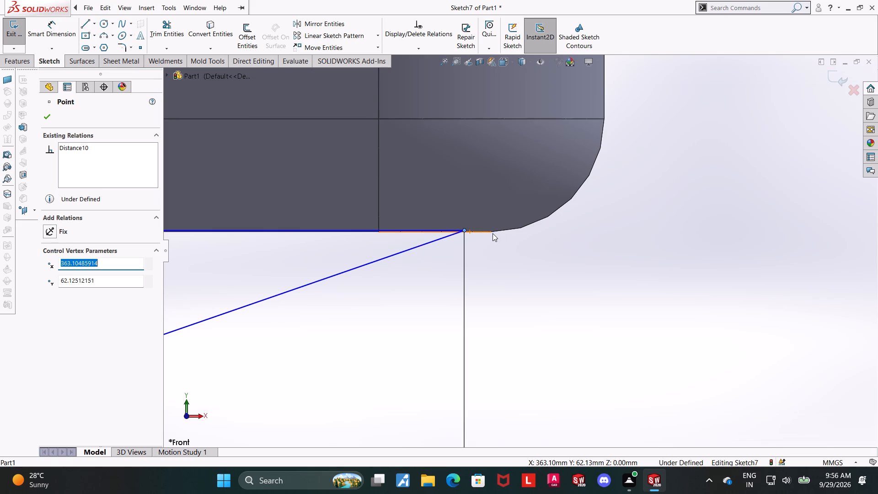
{"action": "left_click", "coordinate": [502, 258]}
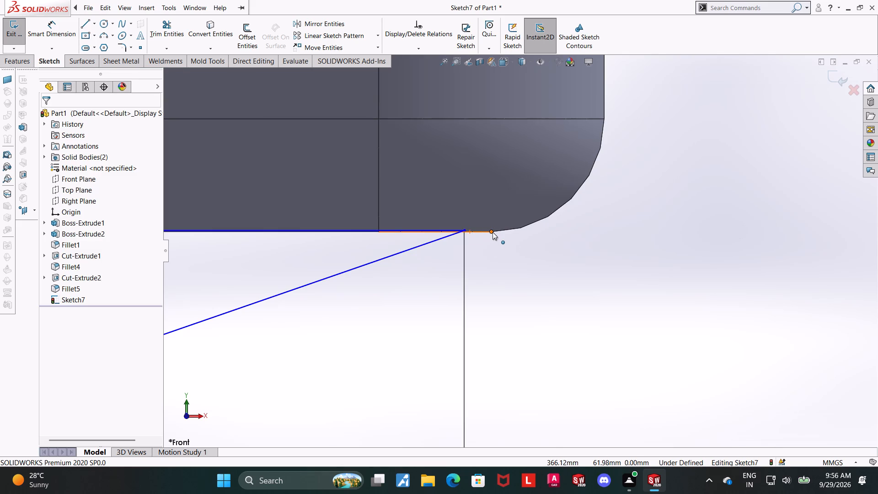
{"action": "left_click", "coordinate": [493, 232]}
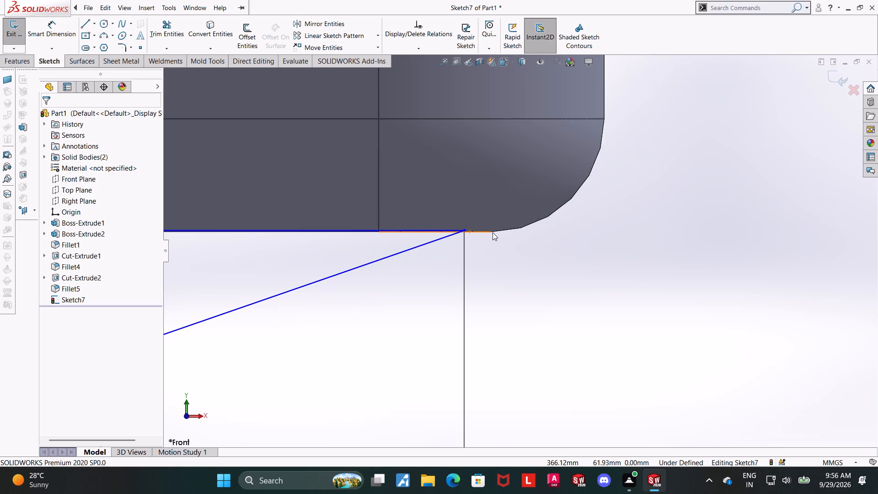
{"action": "left_click", "coordinate": [492, 232]}
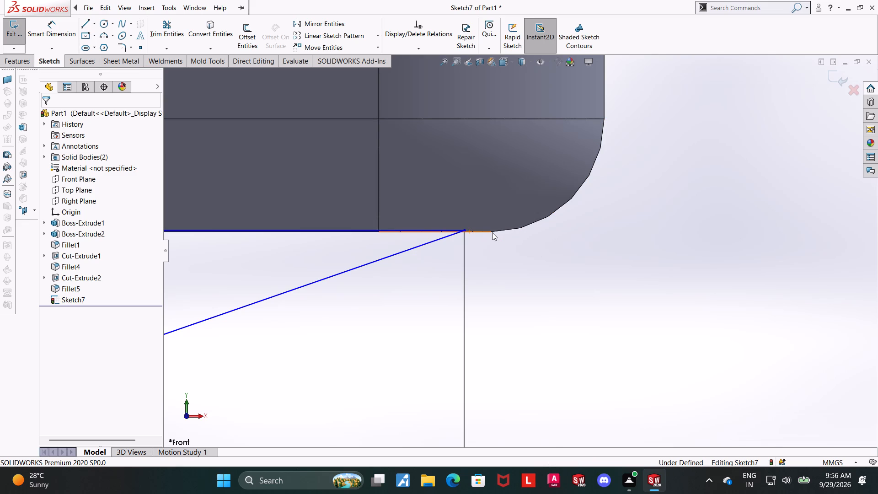
{"action": "middle_click_drag", "start_coordinate": [492, 236], "coordinate": [491, 225]}
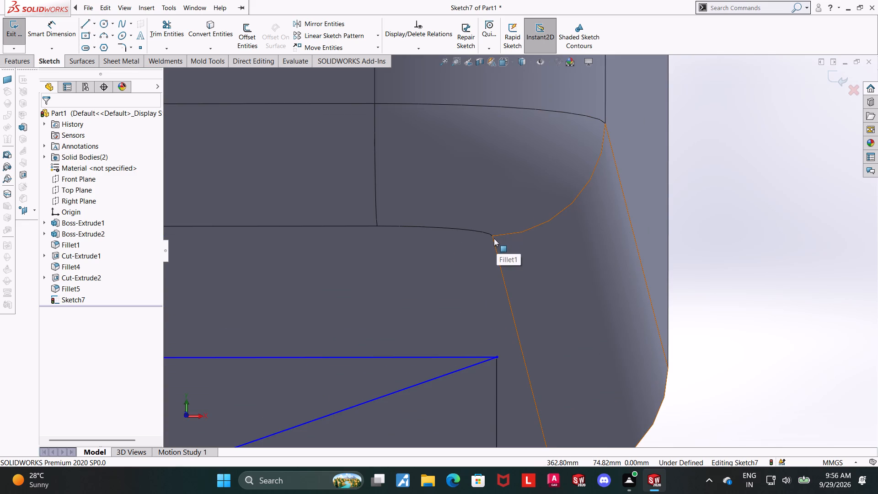
{"action": "scroll", "coordinate": [493, 237], "scroll_direction": "up", "scroll_amount": 3}
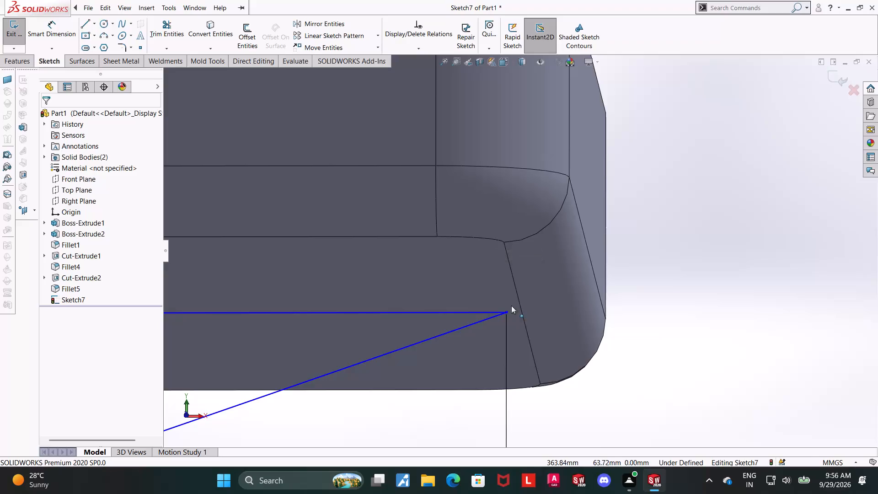
{"action": "scroll", "coordinate": [563, 322], "scroll_direction": "up", "scroll_amount": 4}
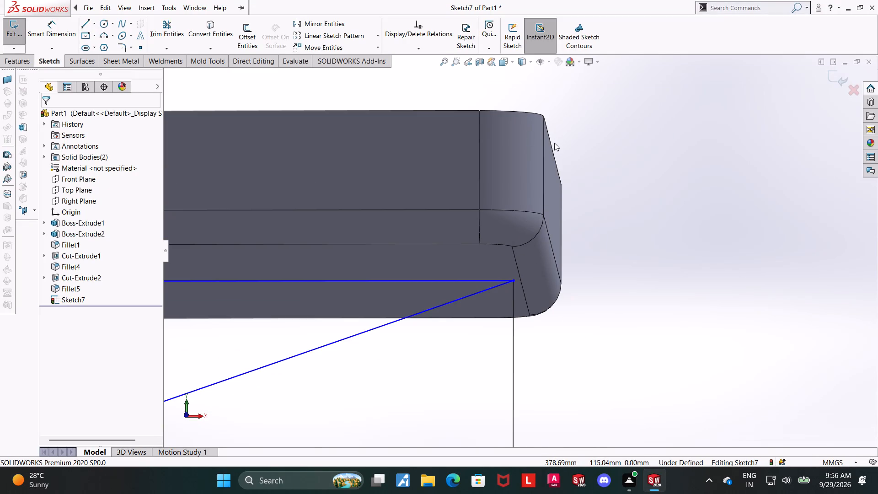
{"action": "key", "text": "ctrl+8"}
{"action": "scroll", "coordinate": [671, 228], "scroll_direction": "down", "scroll_amount": 3}
{"action": "scroll", "coordinate": [742, 248], "scroll_direction": "down", "scroll_amount": 4}
{"action": "key", "text": "Escape"}
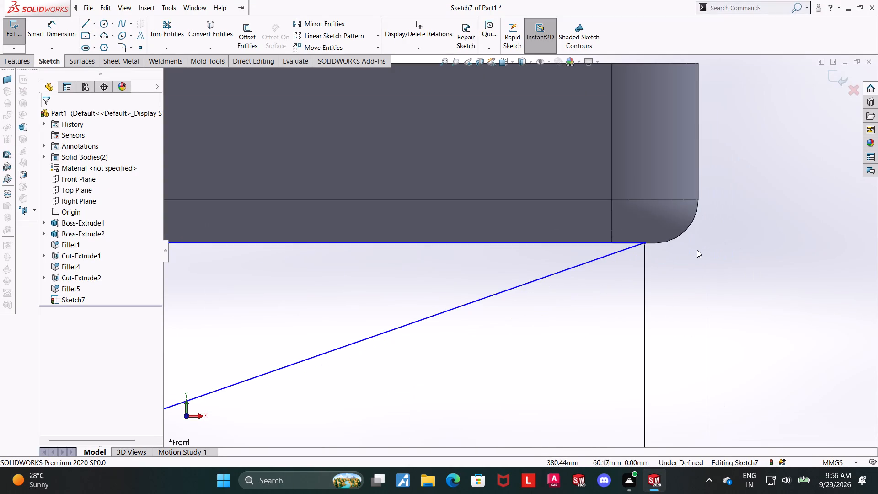
{"action": "left_click", "coordinate": [694, 249]}
{"action": "scroll", "coordinate": [607, 233], "scroll_direction": "down", "scroll_amount": 6}
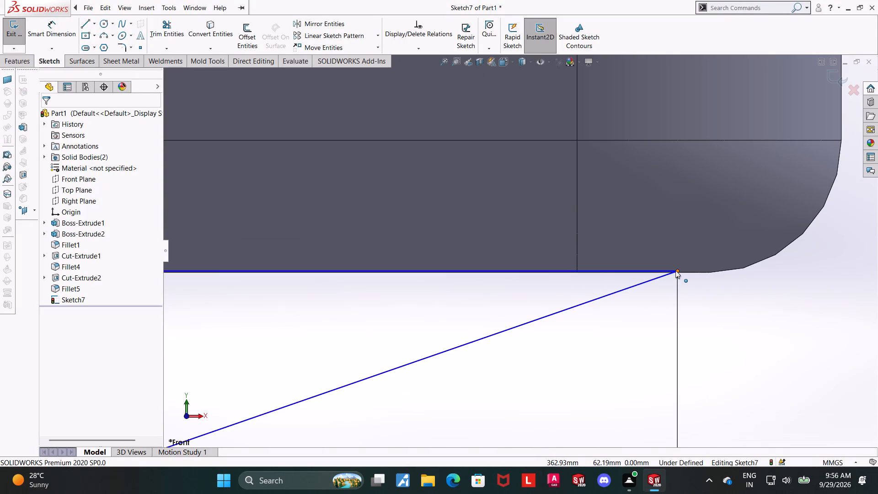
Move the sloping line's upper endpoint onto the far fillet's tangent vertex on the block's underside, at about X 366 mm, Y 62 mm.
{"action": "left_click_drag", "start_coordinate": [675, 270], "coordinate": [707, 275]}
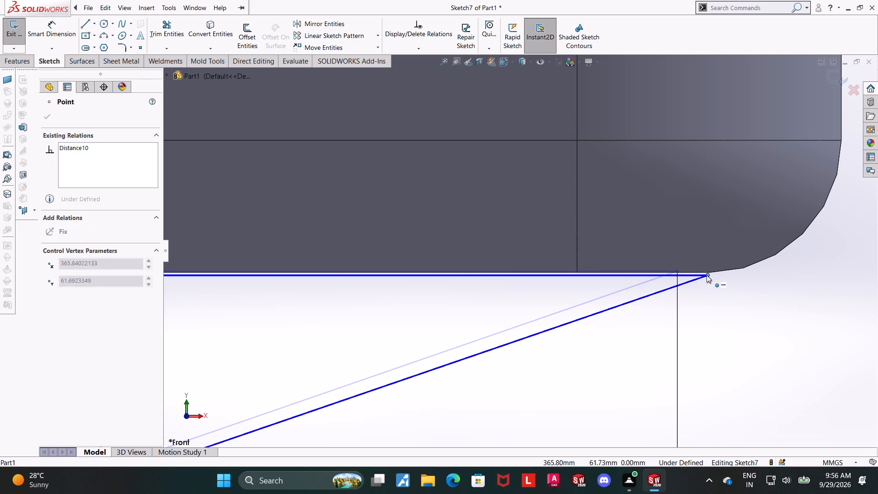
{"action": "left_click_drag", "start_coordinate": [707, 275], "coordinate": [707, 272]}
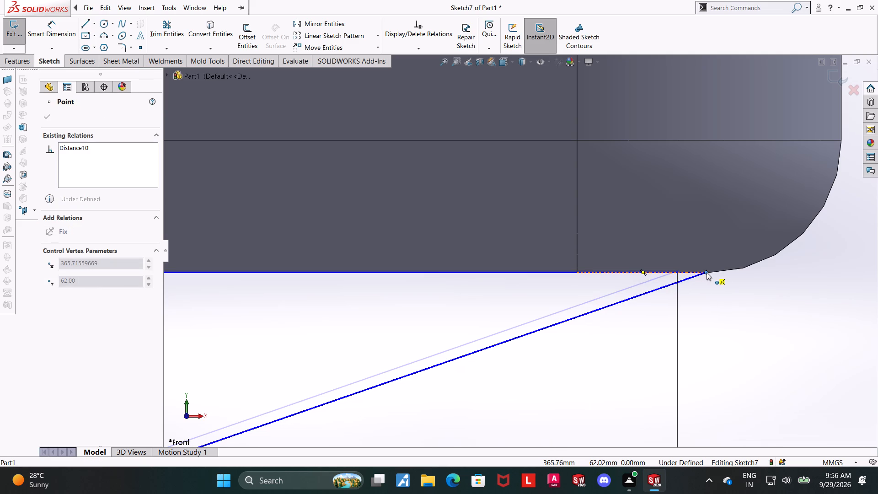
{"action": "left_click_drag", "start_coordinate": [707, 272], "coordinate": [713, 272]}
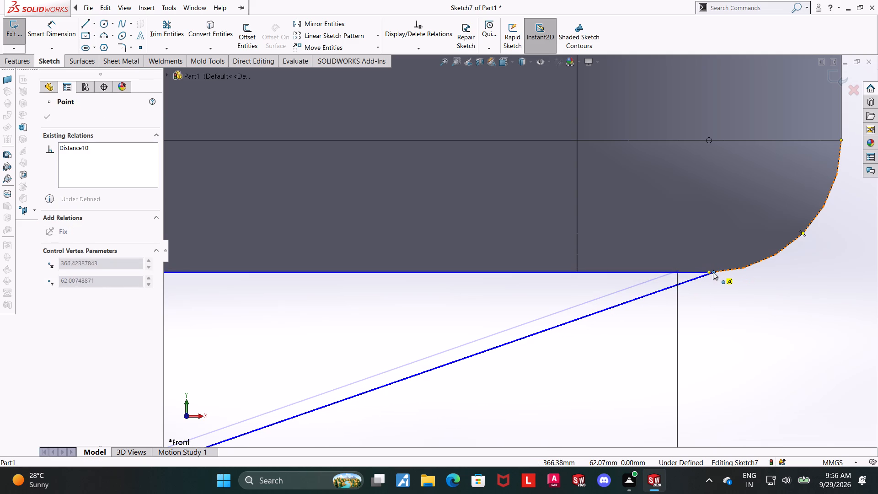
{"action": "left_click_drag", "start_coordinate": [713, 272], "coordinate": [710, 272]}
{"action": "left_click", "coordinate": [727, 305]}
{"action": "scroll", "coordinate": [733, 316], "scroll_direction": "up", "scroll_amount": 10}
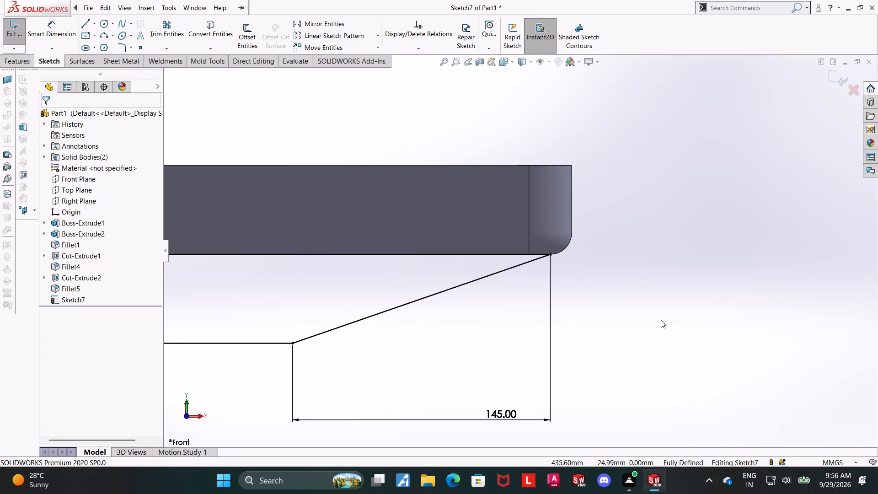
{"action": "left_click", "coordinate": [621, 318]}
{"action": "key", "text": "Escape"}
{"action": "scroll", "coordinate": [538, 319], "scroll_direction": "up", "scroll_amount": 7}
{"action": "scroll", "coordinate": [408, 274], "scroll_direction": "down", "scroll_amount": 4}
{"action": "key", "text": "Escape"}
{"action": "key", "text": "Escape"}
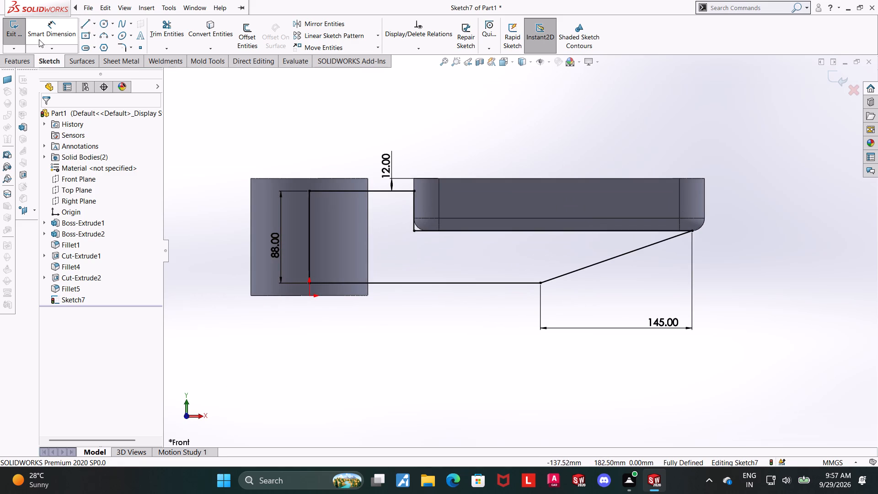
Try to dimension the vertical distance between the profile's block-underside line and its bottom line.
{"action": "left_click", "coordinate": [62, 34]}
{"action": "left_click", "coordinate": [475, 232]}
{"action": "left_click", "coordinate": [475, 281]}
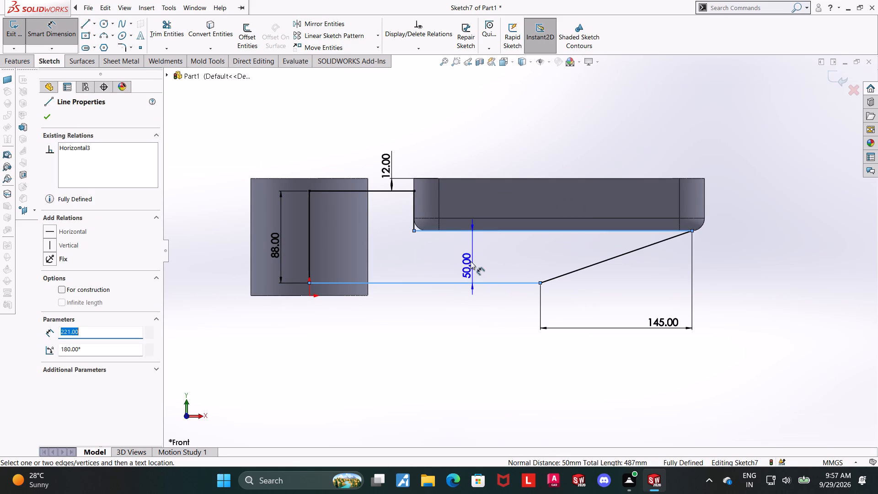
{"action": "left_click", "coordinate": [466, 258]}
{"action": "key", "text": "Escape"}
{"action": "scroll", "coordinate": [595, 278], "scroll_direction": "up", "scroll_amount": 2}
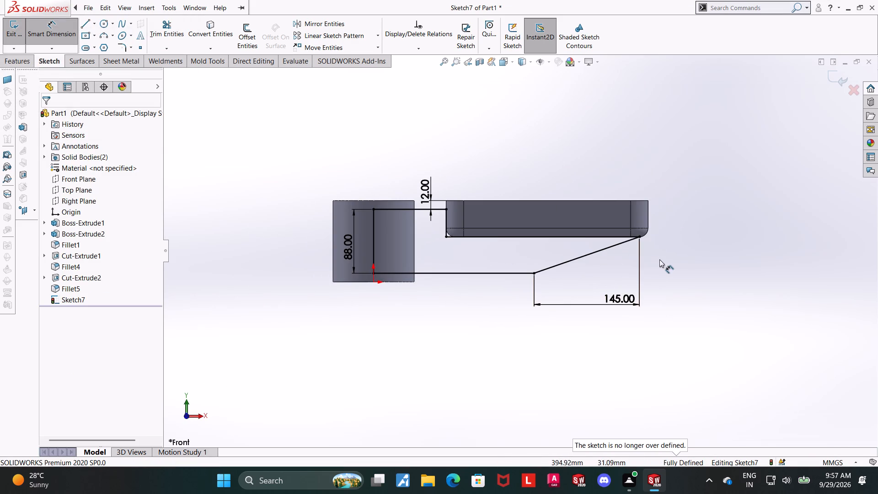
Finish and exit the arm profile sketch.
{"action": "left_click", "coordinate": [831, 75]}
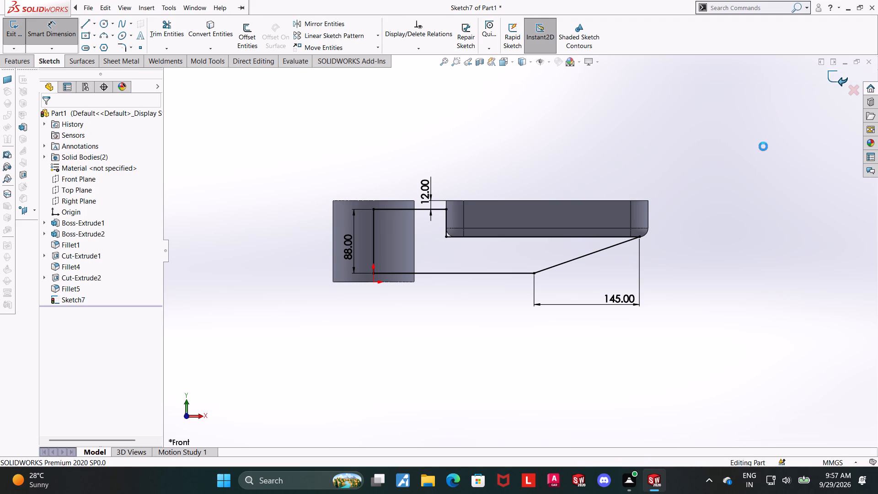
{"action": "middle_click_drag", "start_coordinate": [760, 153], "coordinate": [755, 156]}
{"action": "left_click", "coordinate": [688, 175]}
{"action": "scroll", "coordinate": [655, 171], "scroll_direction": "up", "scroll_amount": 1}
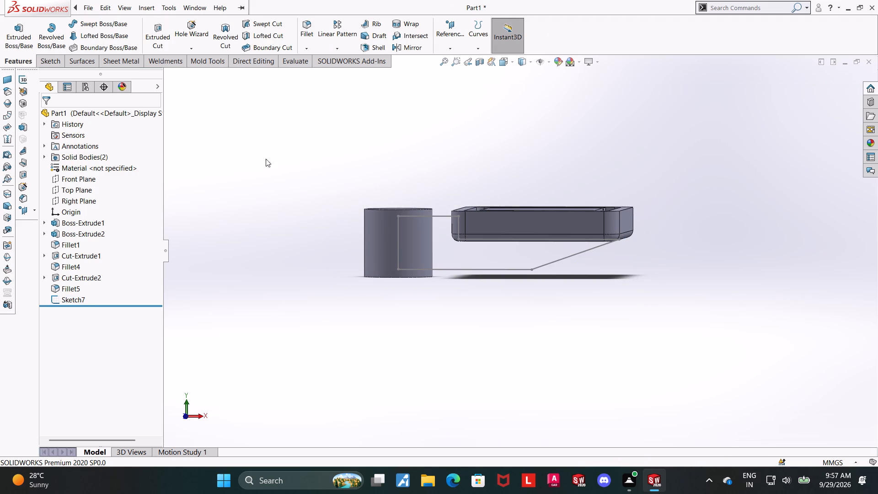
Extrude the arm profile sketch as a boss with a Mid Plane depth of 88 mm, merging the cylinder and block.
{"action": "left_click", "coordinate": [80, 303]}
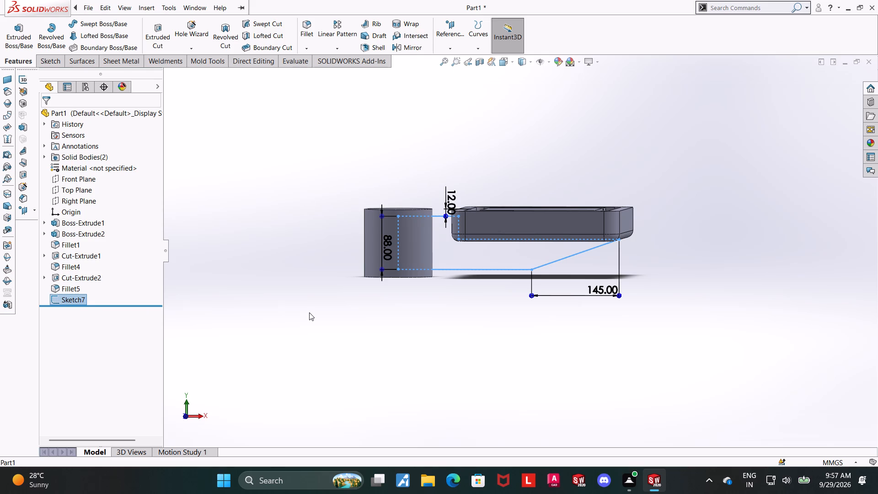
{"action": "left_click", "coordinate": [11, 28]}
{"action": "middle_click_drag", "start_coordinate": [242, 129], "coordinate": [236, 134]}
{"action": "left_click", "coordinate": [86, 156]}
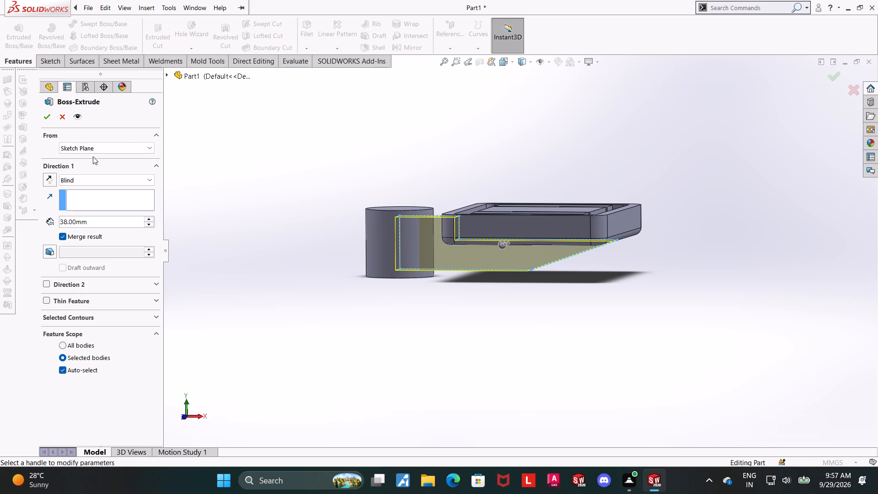
{"action": "left_click", "coordinate": [94, 153]}
{"action": "left_click", "coordinate": [332, 158]}
{"action": "left_click", "coordinate": [153, 178]}
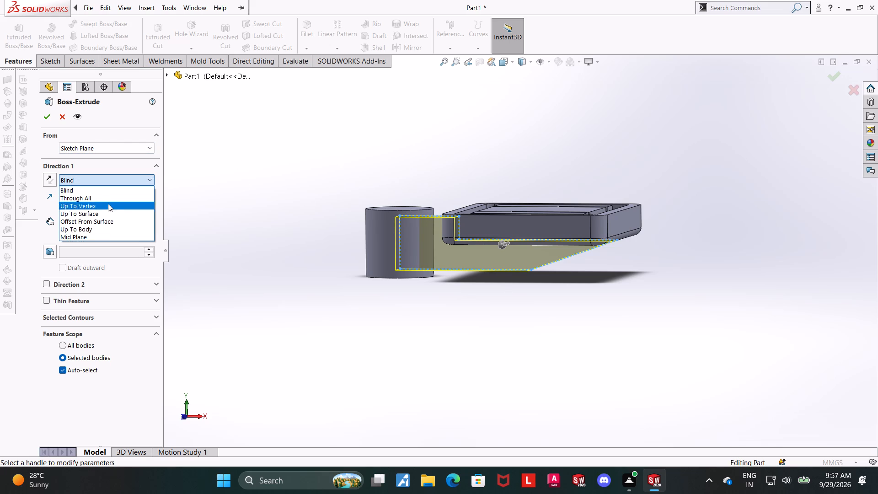
{"action": "left_click", "coordinate": [101, 237]}
{"action": "middle_click_drag", "start_coordinate": [305, 201], "coordinate": [285, 214]}
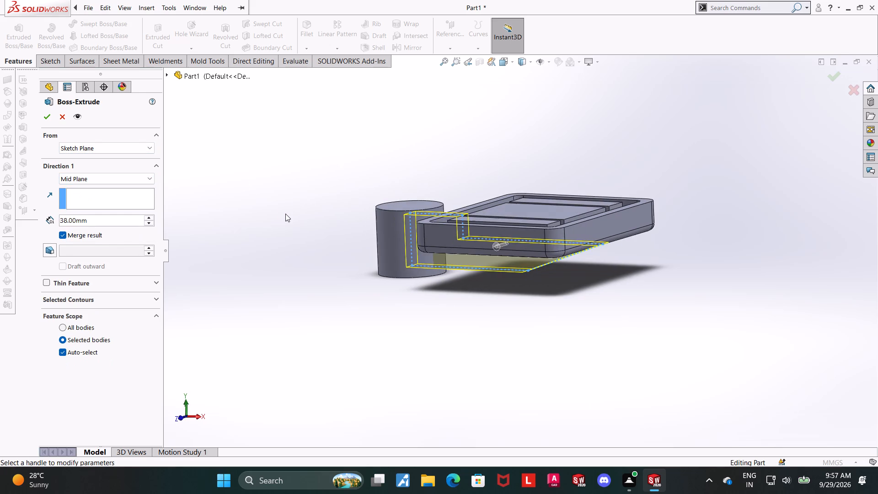
{"action": "scroll", "coordinate": [300, 220], "scroll_direction": "up", "scroll_amount": 1}
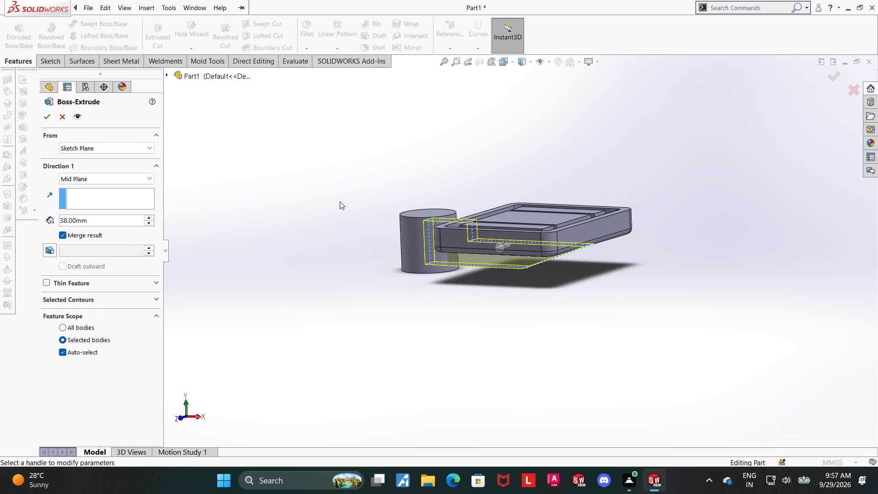
{"action": "middle_click", "coordinate": [338, 203]}
{"action": "middle_click_drag", "start_coordinate": [349, 210], "coordinate": [343, 215]}
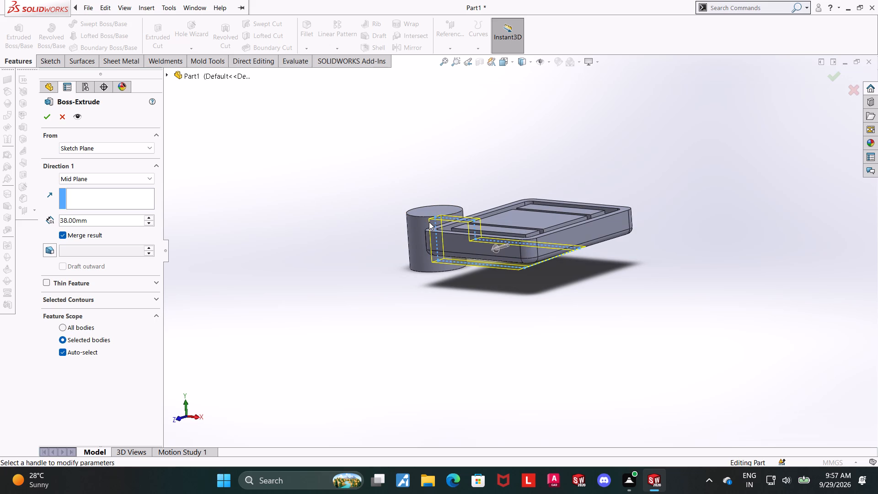
{"action": "middle_click_drag", "start_coordinate": [364, 224], "coordinate": [344, 275]}
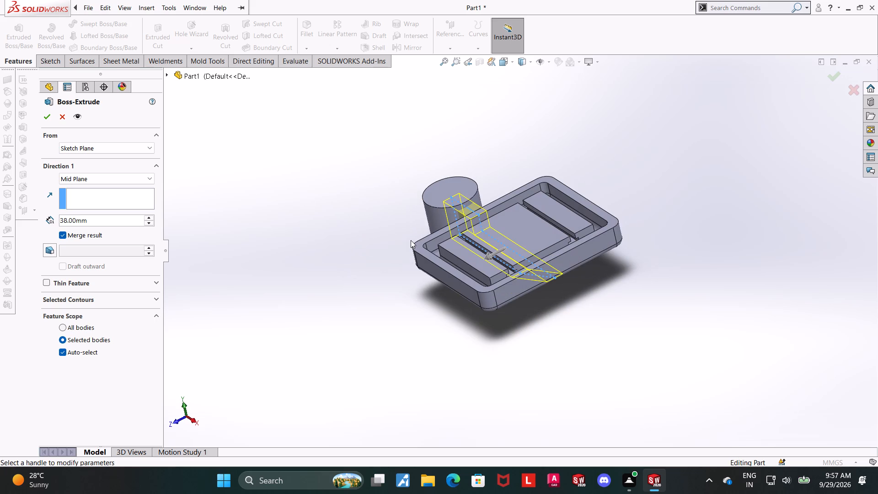
{"action": "left_click", "coordinate": [123, 221]}
{"action": "left_click_drag", "start_coordinate": [124, 220], "coordinate": [0, 219]}
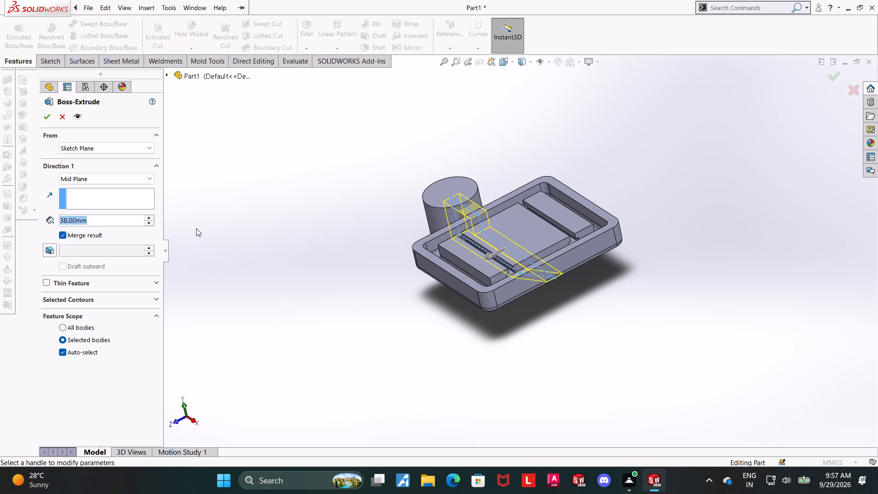
{"action": "type", "text": "88"}
{"action": "key", "text": "Return"}
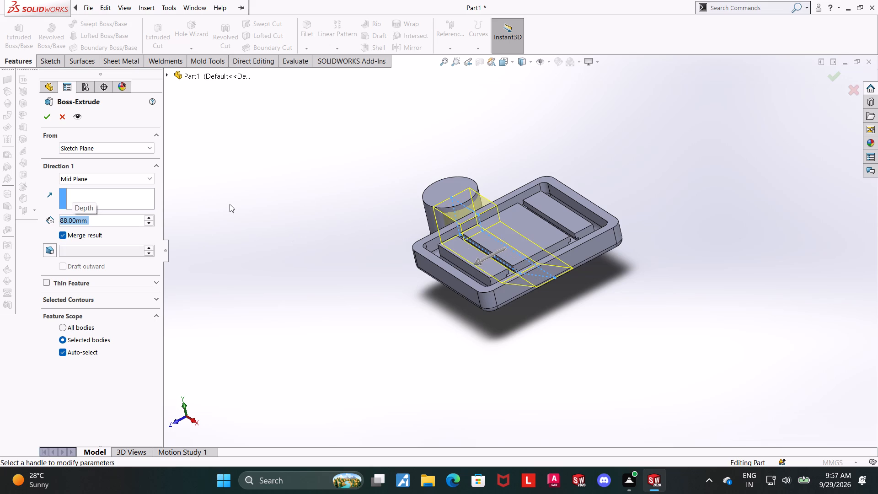
{"action": "left_click", "coordinate": [41, 116]}
Examine the arm joining the cylinder and the block from below, above and the side.
{"action": "left_click", "coordinate": [403, 349]}
{"action": "middle_click_drag", "start_coordinate": [399, 333], "coordinate": [546, 264]}
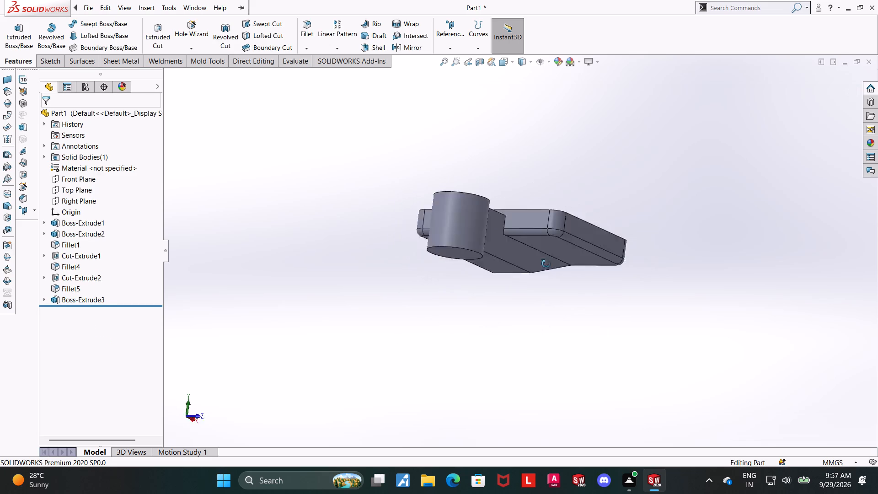
{"action": "middle_click_drag", "start_coordinate": [546, 264], "coordinate": [498, 318]}
{"action": "middle_click_drag", "start_coordinate": [616, 197], "coordinate": [555, 240]}
{"action": "scroll", "coordinate": [623, 216], "scroll_direction": "down", "scroll_amount": 2}
{"action": "scroll", "coordinate": [613, 244], "scroll_direction": "up", "scroll_amount": 3}
{"action": "middle_click_drag", "start_coordinate": [603, 252], "coordinate": [634, 241]}
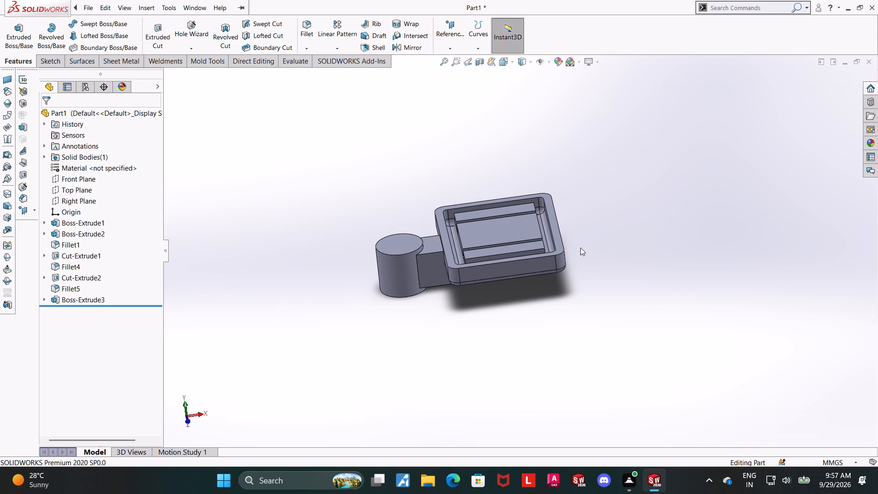
{"action": "scroll", "coordinate": [580, 247], "scroll_direction": "down", "scroll_amount": 3}
{"action": "middle_click_drag", "start_coordinate": [559, 257], "coordinate": [560, 284]}
{"action": "scroll", "coordinate": [469, 311], "scroll_direction": "up", "scroll_amount": 3}
{"action": "middle_click_drag", "start_coordinate": [390, 301], "coordinate": [387, 312]}
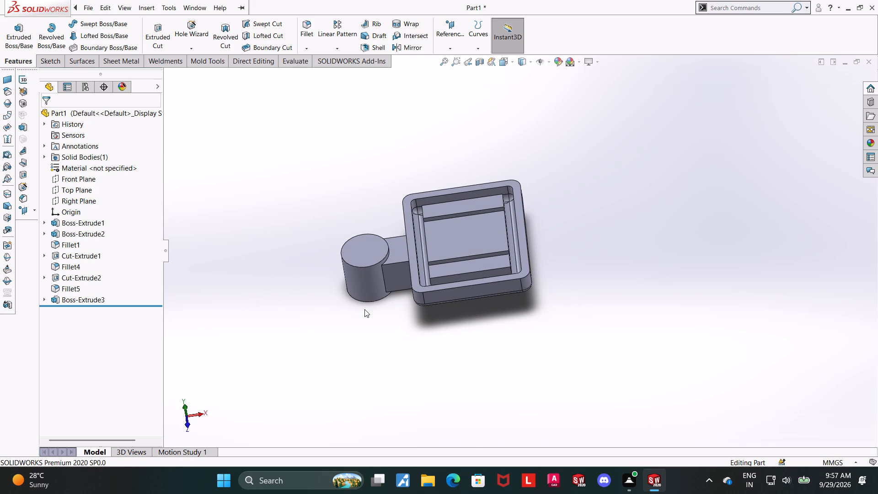
{"action": "middle_click_drag", "start_coordinate": [345, 309], "coordinate": [349, 223]}
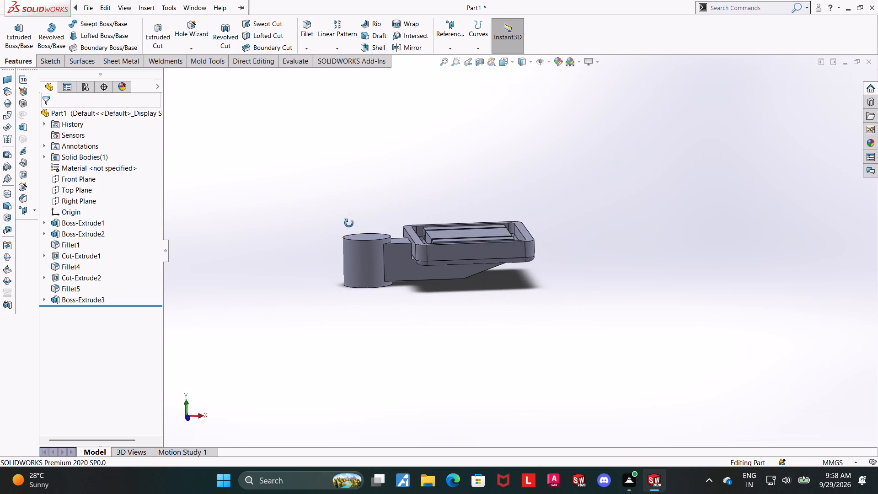
{"action": "middle_click_drag", "start_coordinate": [349, 223], "coordinate": [379, 239]}
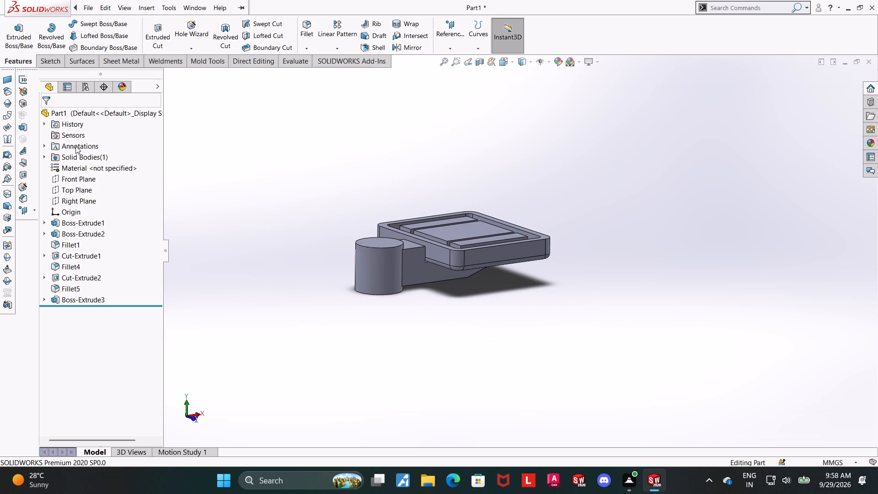
Start a new sketch on the Front Plane and view it face-on.
{"action": "left_click", "coordinate": [67, 171]}
{"action": "left_click", "coordinate": [70, 177]}
{"action": "left_click", "coordinate": [79, 164]}
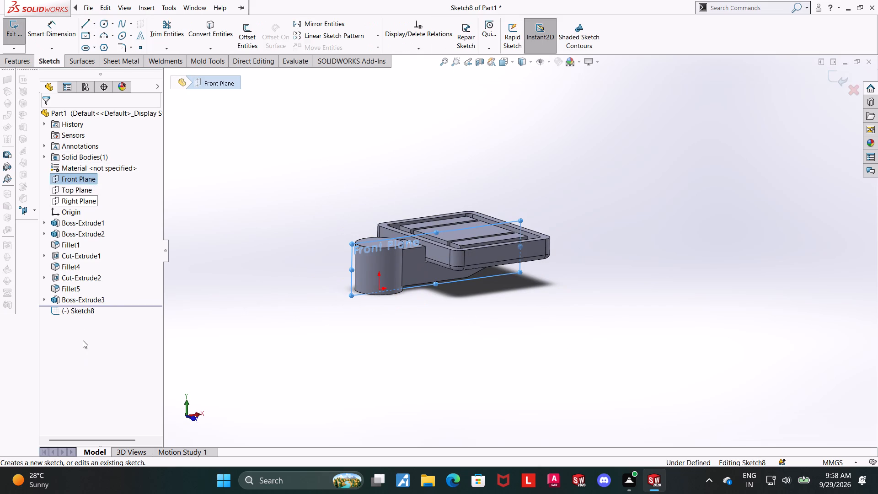
{"action": "left_click", "coordinate": [83, 313]}
{"action": "left_click", "coordinate": [106, 302]}
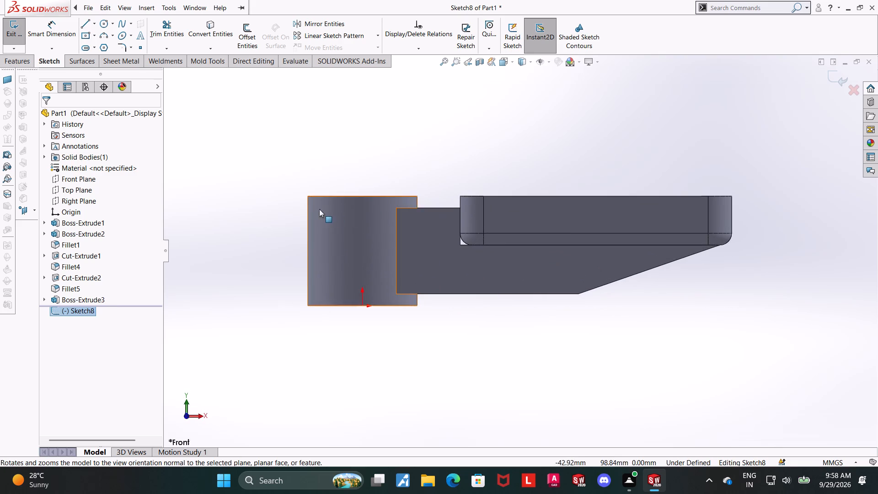
{"action": "scroll", "coordinate": [319, 216], "scroll_direction": "up", "scroll_amount": 3}
{"action": "left_click", "coordinate": [353, 145]}
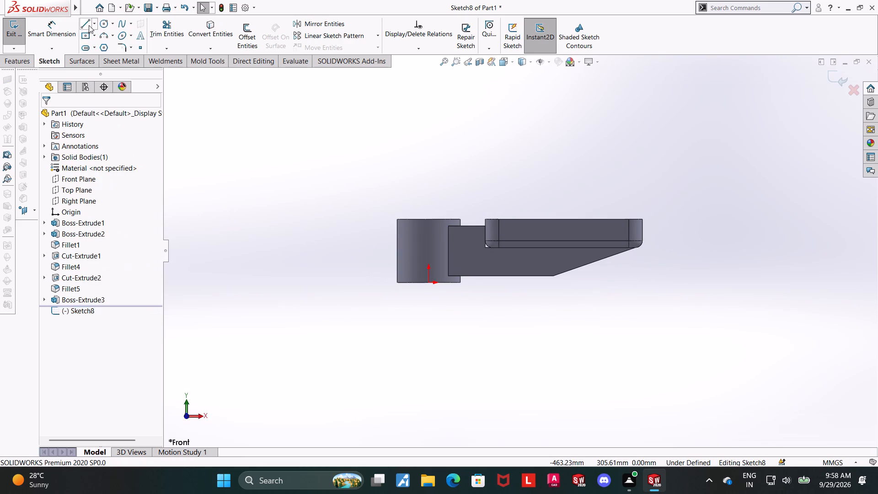
Sketch a closed rectangle of lines about 179 by 91 mm, extending from the cylinder's axis away from the block.
{"action": "left_click", "coordinate": [86, 23]}
{"action": "scroll", "coordinate": [351, 196], "scroll_direction": "down", "scroll_amount": 2}
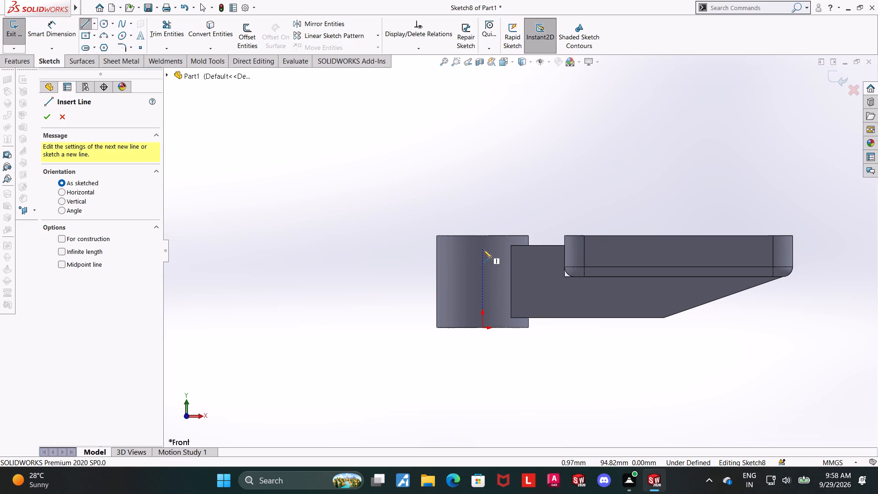
{"action": "left_click", "coordinate": [483, 245]}
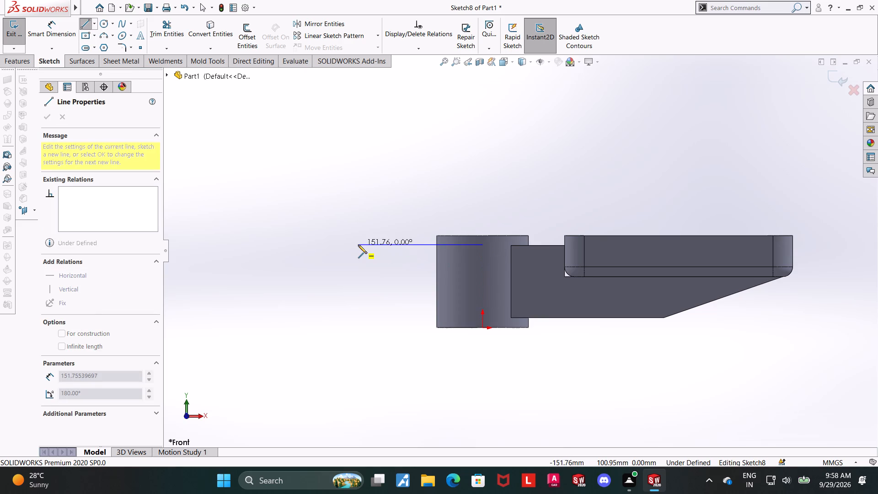
{"action": "left_click", "coordinate": [336, 245]}
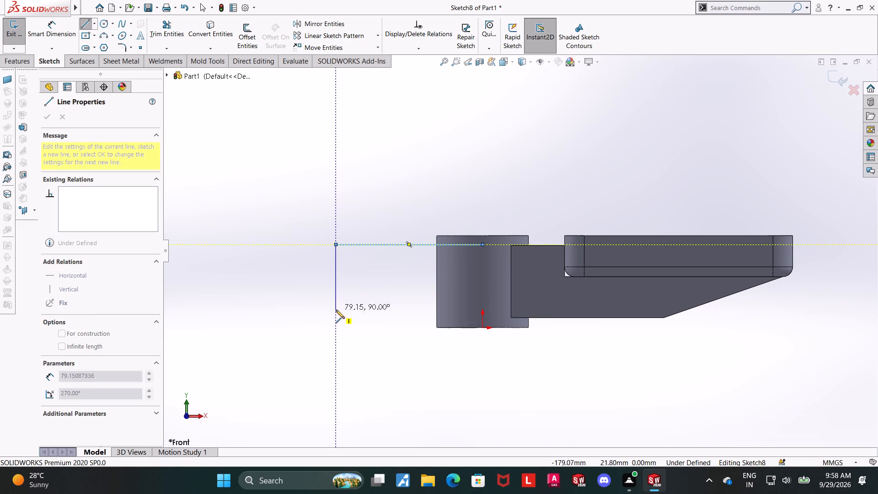
{"action": "left_click", "coordinate": [337, 320]}
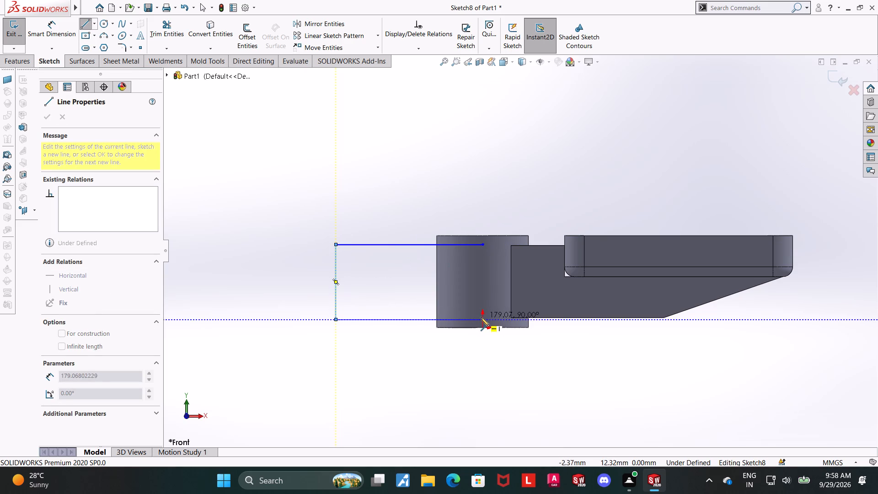
{"action": "left_click", "coordinate": [485, 319]}
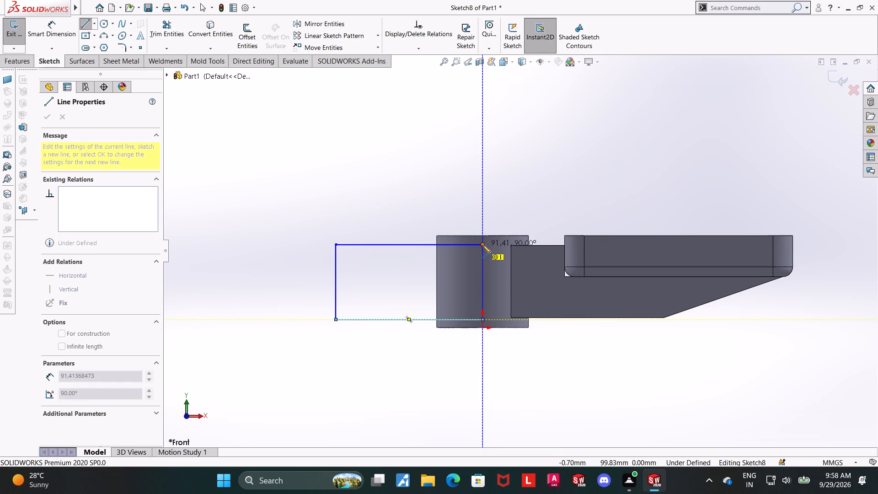
{"action": "left_click", "coordinate": [483, 244]}
{"action": "key", "text": "Escape"}
{"action": "key", "text": "Escape"}
{"action": "key", "text": "Escape"}
Dimension the rectangle's outer vertical side to 88 mm.
{"action": "left_click", "coordinate": [58, 32]}
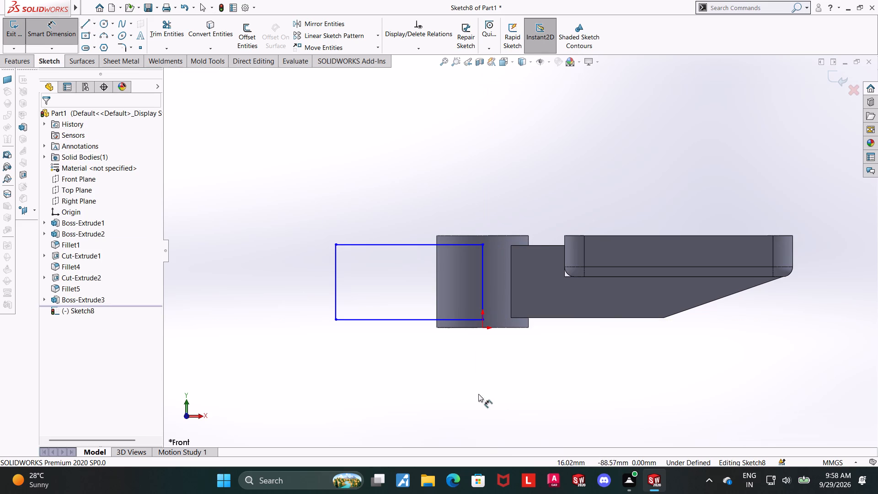
{"action": "left_click", "coordinate": [332, 283]}
{"action": "left_click", "coordinate": [335, 284]}
{"action": "left_click", "coordinate": [318, 284]}
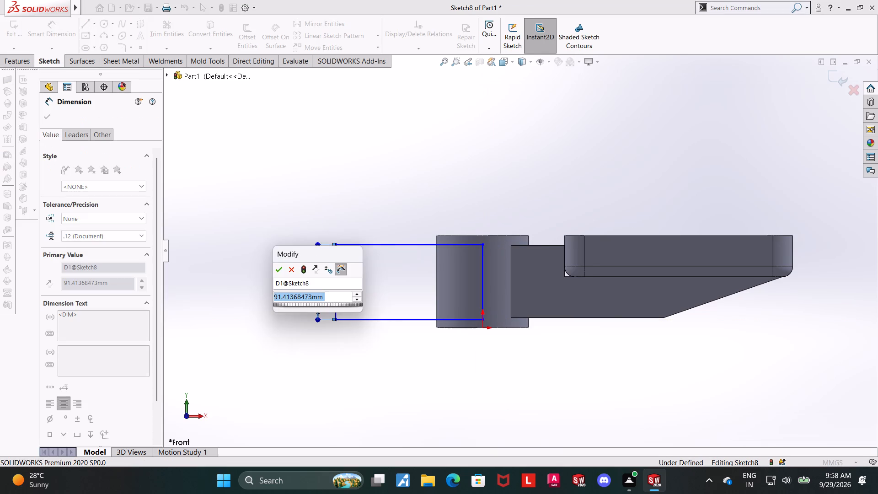
{"action": "type", "text": "88"}
{"action": "key", "text": "Return"}
{"action": "key", "text": "Escape"}
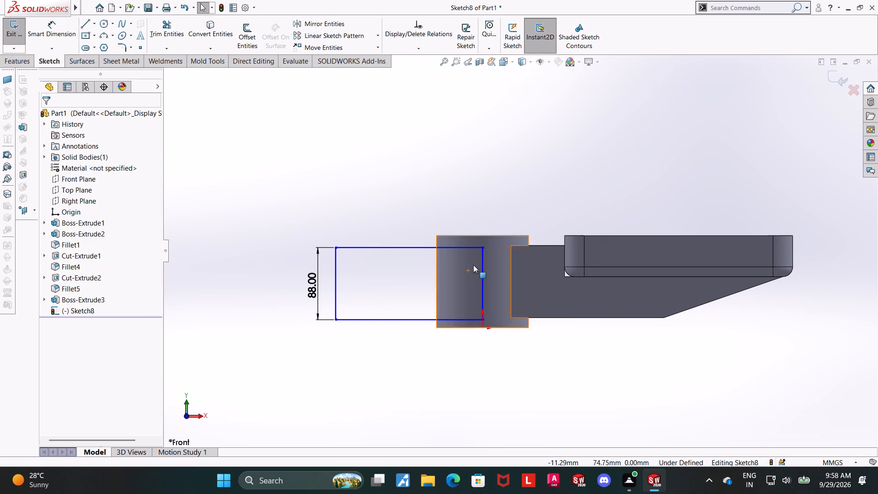
Make the rectangle's upper line collinear with the upper edge of the existing arm.
{"action": "key", "text": "Escape"}
{"action": "left_click", "coordinate": [461, 247]}
{"action": "left_click", "coordinate": [548, 246], "text": "ctrl"}
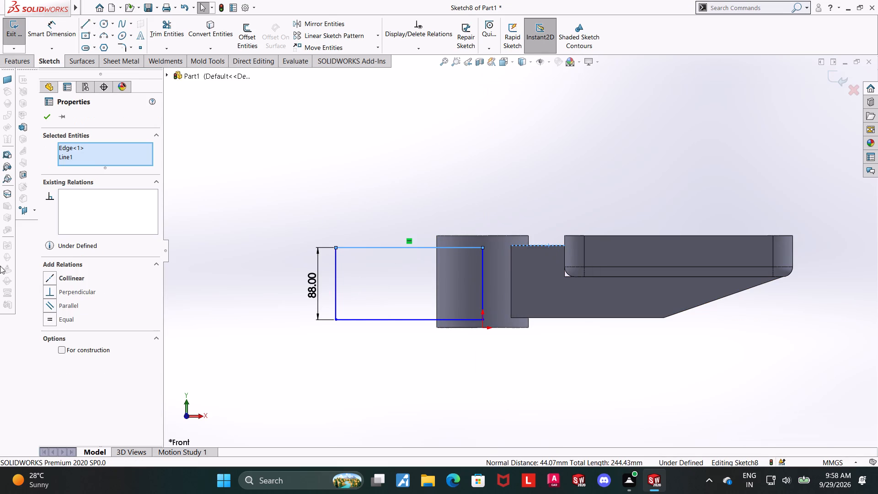
{"action": "left_click", "coordinate": [50, 277]}
{"action": "left_click", "coordinate": [461, 383]}
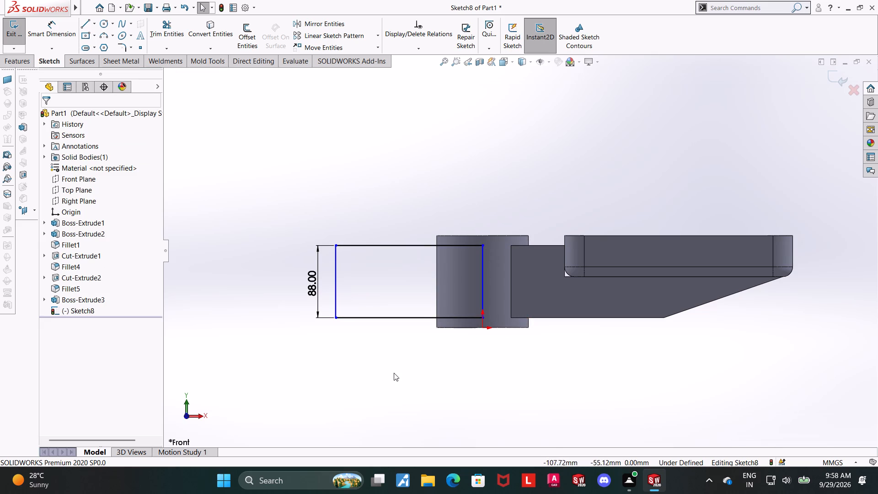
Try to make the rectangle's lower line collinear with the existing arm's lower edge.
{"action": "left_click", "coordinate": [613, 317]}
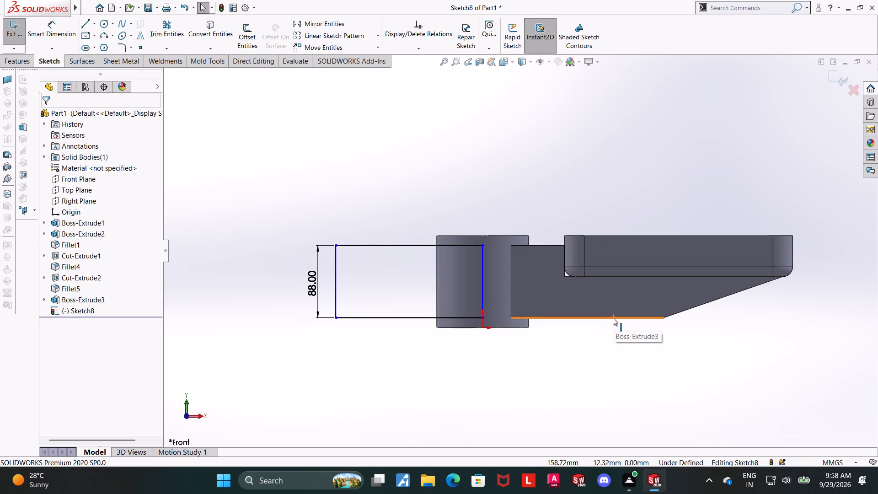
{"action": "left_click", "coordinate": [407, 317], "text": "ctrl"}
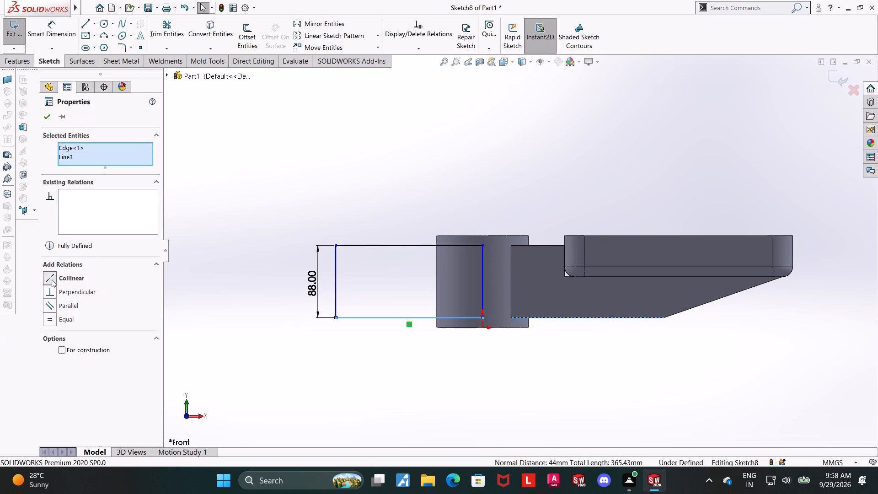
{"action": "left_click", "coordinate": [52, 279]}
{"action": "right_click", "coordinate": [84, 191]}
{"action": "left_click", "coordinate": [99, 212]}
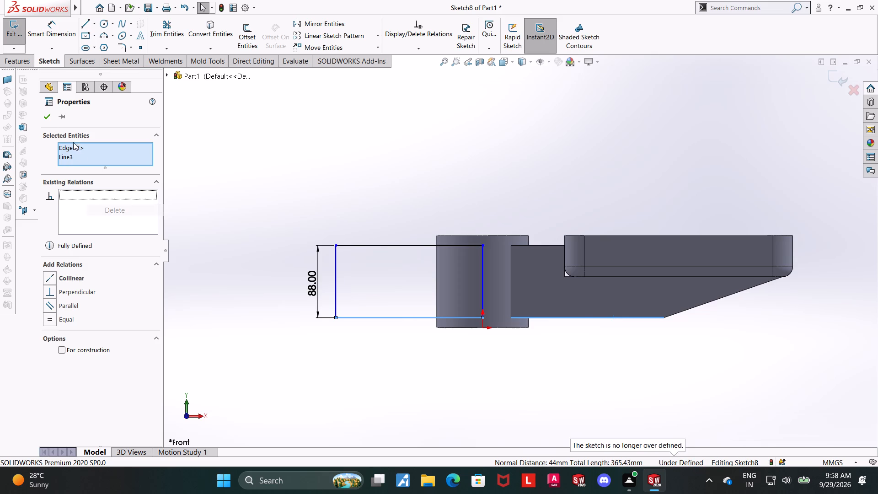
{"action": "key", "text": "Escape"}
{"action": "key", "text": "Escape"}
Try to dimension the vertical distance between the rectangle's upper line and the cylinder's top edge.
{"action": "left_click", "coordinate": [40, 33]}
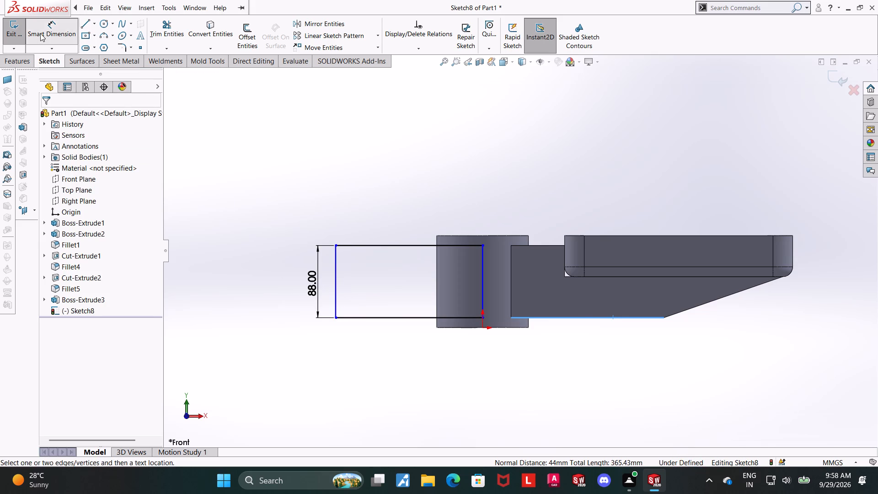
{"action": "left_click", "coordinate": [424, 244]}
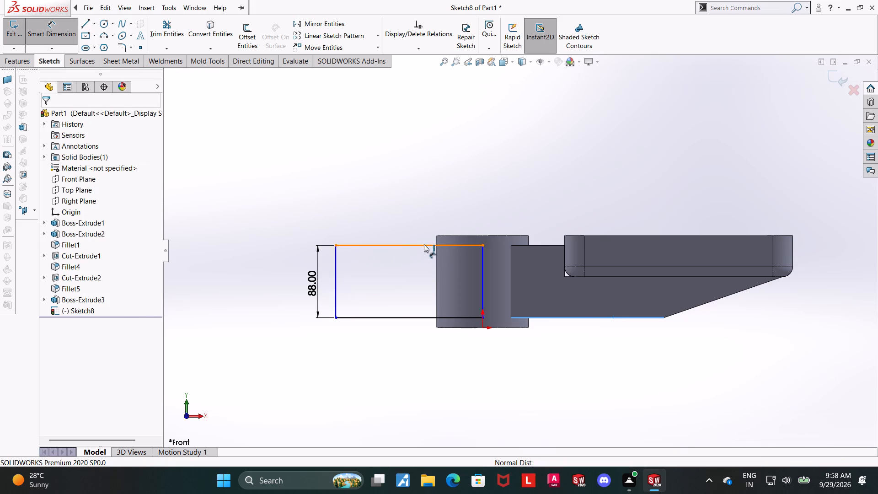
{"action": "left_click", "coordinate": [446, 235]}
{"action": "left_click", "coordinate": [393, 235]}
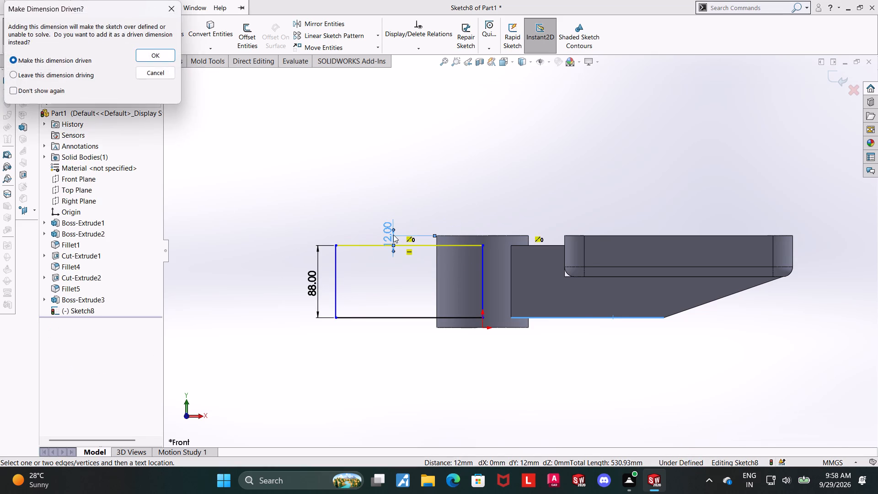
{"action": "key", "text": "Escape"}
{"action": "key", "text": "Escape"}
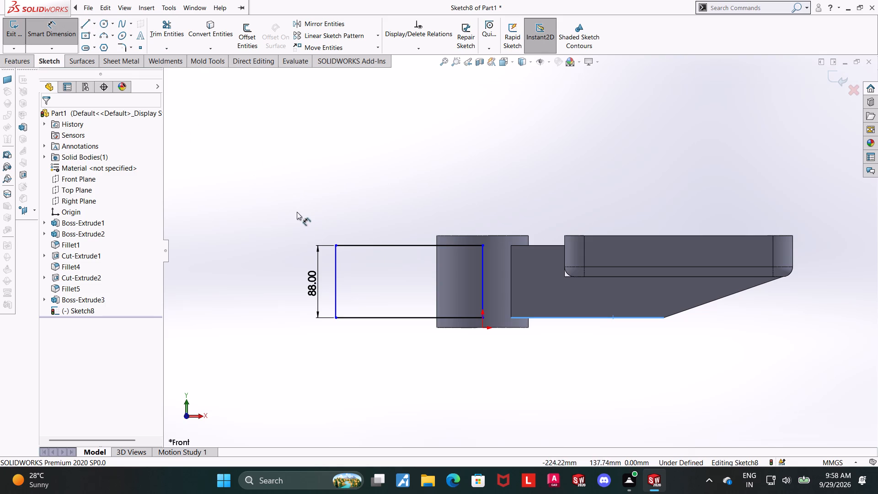
Dimension the horizontal distance between the rectangle's two vertical sides to 88 mm.
{"action": "left_click", "coordinate": [335, 271]}
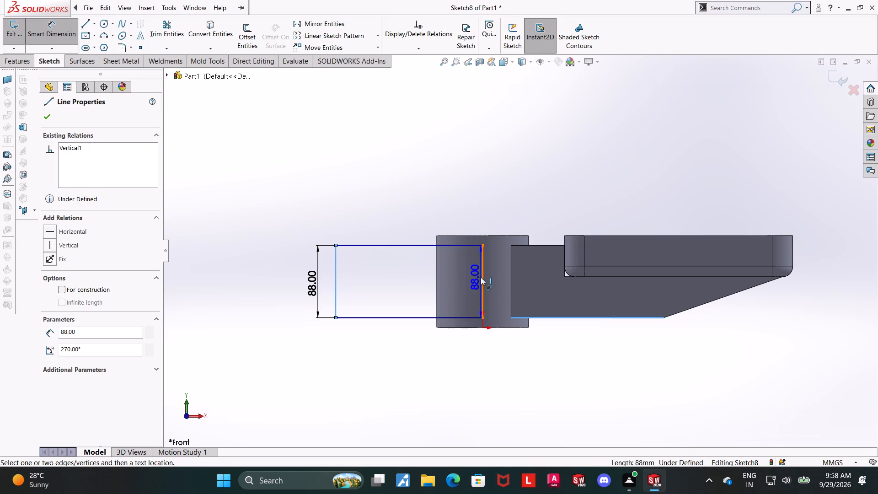
{"action": "left_click", "coordinate": [481, 277]}
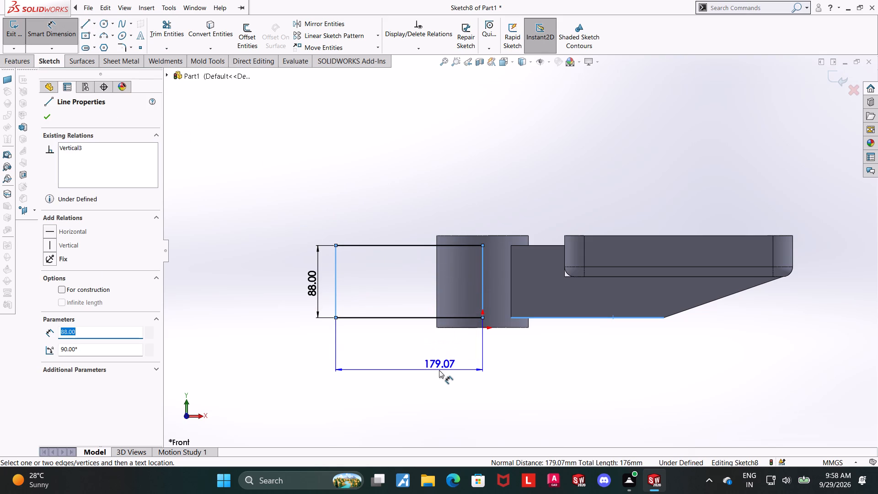
{"action": "left_click", "coordinate": [439, 370]}
{"action": "type", "text": "88"}
{"action": "key", "text": "Return"}
{"action": "key", "text": "Escape"}
{"action": "key", "text": "Escape"}
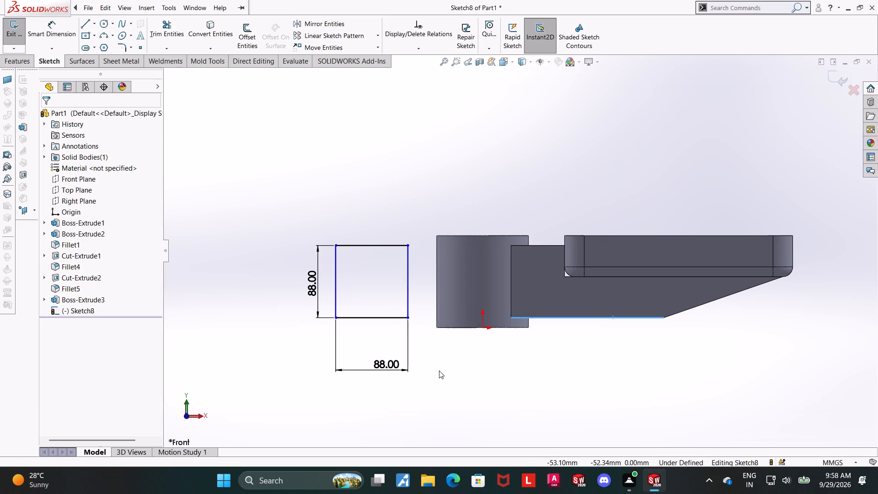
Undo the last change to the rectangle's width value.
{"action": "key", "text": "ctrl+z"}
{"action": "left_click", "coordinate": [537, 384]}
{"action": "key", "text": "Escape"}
Add a vertical relation between the origin and the rectangle's lower inner corner.
{"action": "scroll", "coordinate": [490, 344], "scroll_direction": "down", "scroll_amount": 4}
{"action": "left_click", "coordinate": [482, 288]}
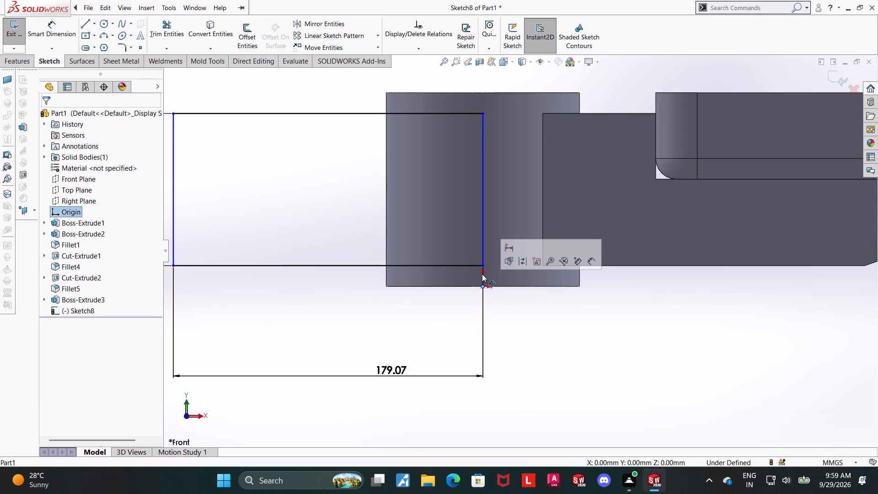
{"action": "left_click", "coordinate": [483, 265], "text": "ctrl"}
{"action": "left_click", "coordinate": [52, 287]}
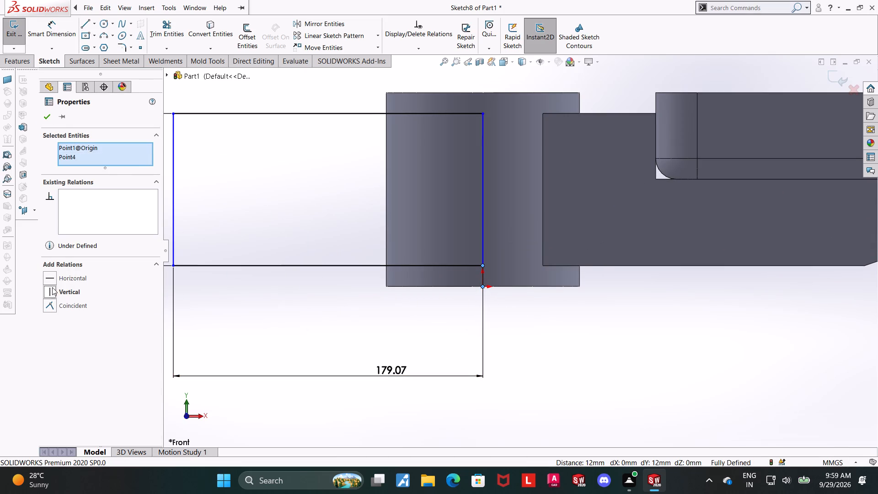
{"action": "left_click", "coordinate": [692, 328]}
{"action": "key", "text": "Escape"}
Set the rectangle's horizontal width dimension to 88 mm.
{"action": "double_click", "coordinate": [391, 374]}
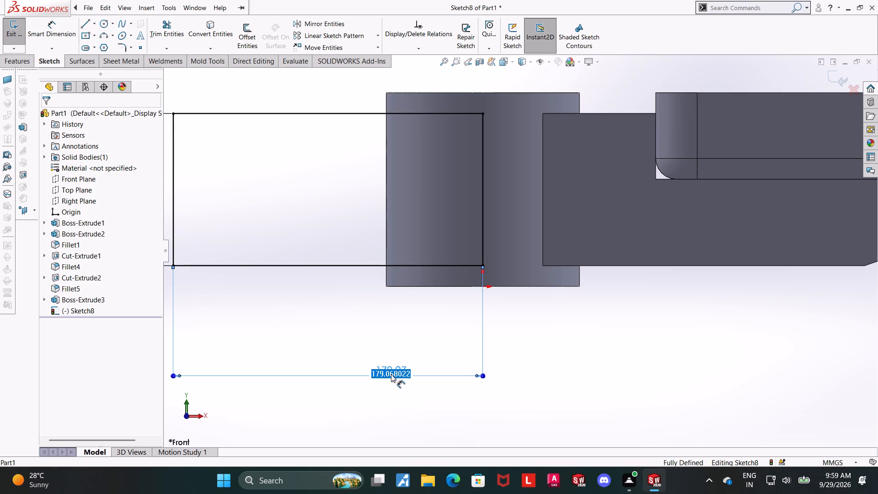
{"action": "left_click_drag", "start_coordinate": [408, 372], "coordinate": [328, 365]}
{"action": "type", "text": "88"}
{"action": "key", "text": "Return"}
{"action": "key", "text": "Escape"}
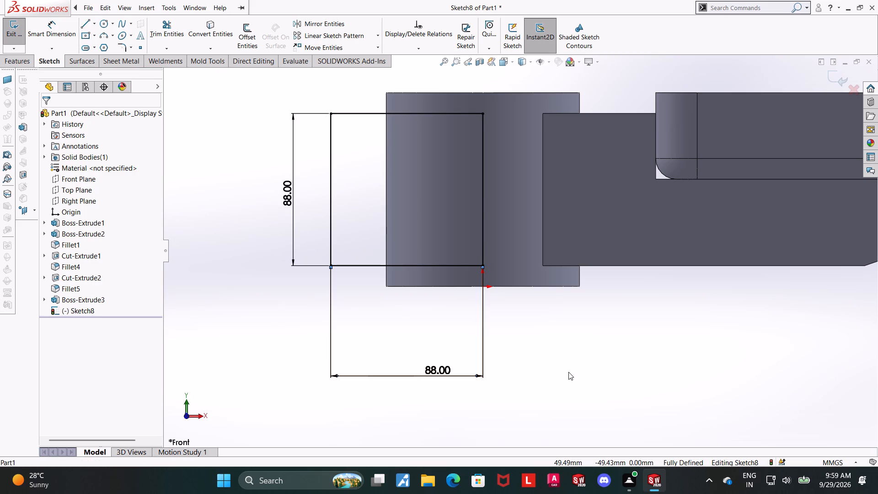
{"action": "key", "text": "Escape"}
Sketch a circle about 18 mm in diameter inside the rectangle near its upper outer corner.
{"action": "scroll", "coordinate": [564, 350], "scroll_direction": "up", "scroll_amount": 2}
{"action": "left_click", "coordinate": [561, 306]}
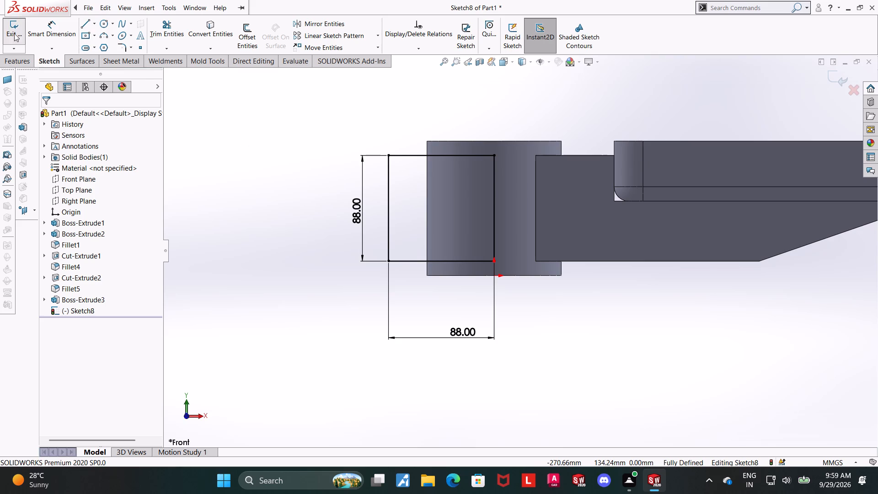
{"action": "left_click", "coordinate": [107, 24]}
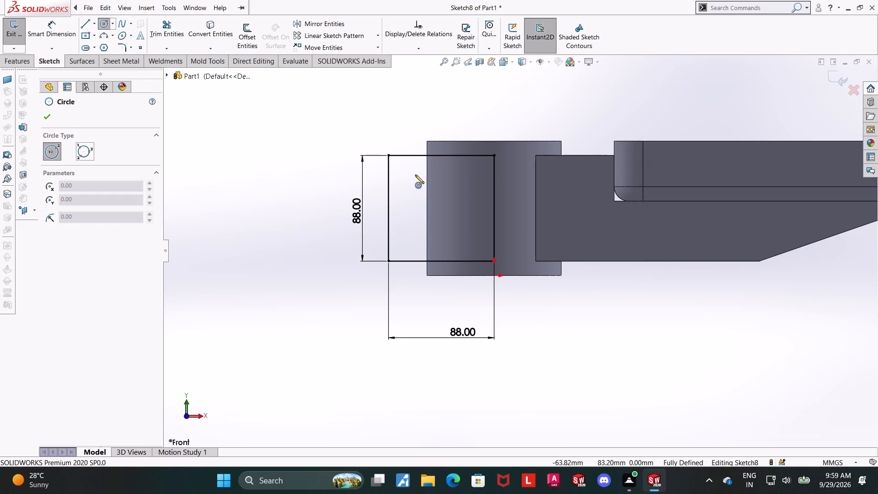
{"action": "left_click", "coordinate": [409, 175]}
{"action": "left_click", "coordinate": [419, 170]}
{"action": "key", "text": "Escape"}
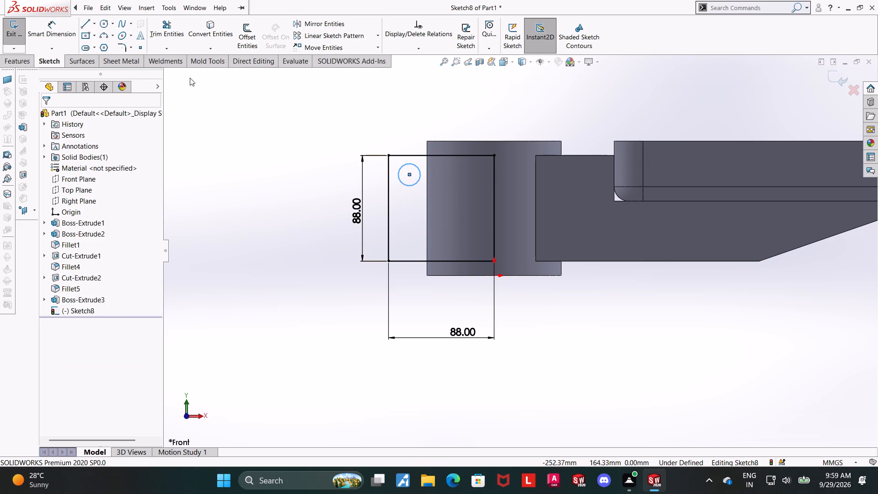
Dimension the circle's diameter to 11 mm.
{"action": "left_click_drag", "start_coordinate": [46, 32], "coordinate": [57, 32]}
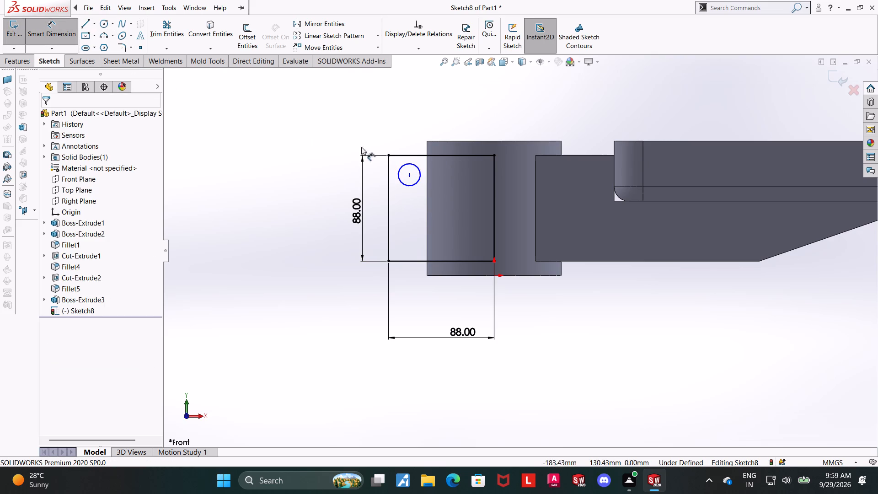
{"action": "left_click", "coordinate": [414, 183]}
{"action": "left_click", "coordinate": [414, 209]}
{"action": "type", "text": "11"}
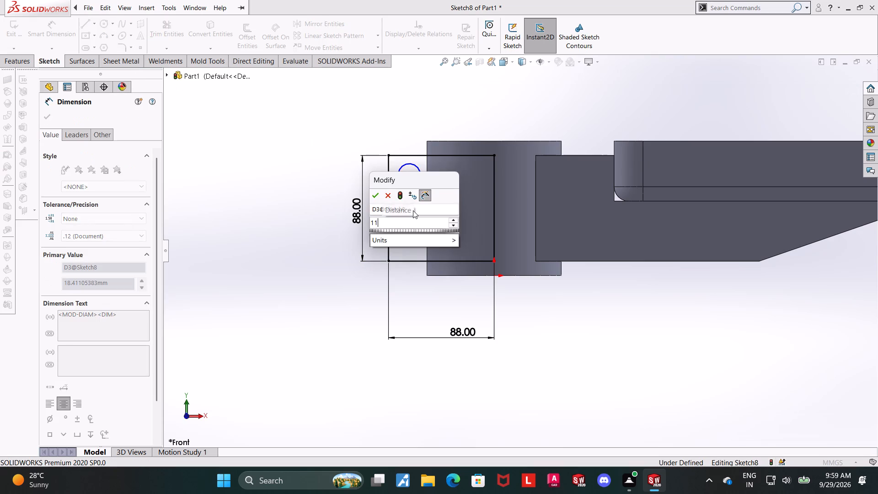
{"action": "key", "text": "Return"}
{"action": "key", "text": "Escape"}
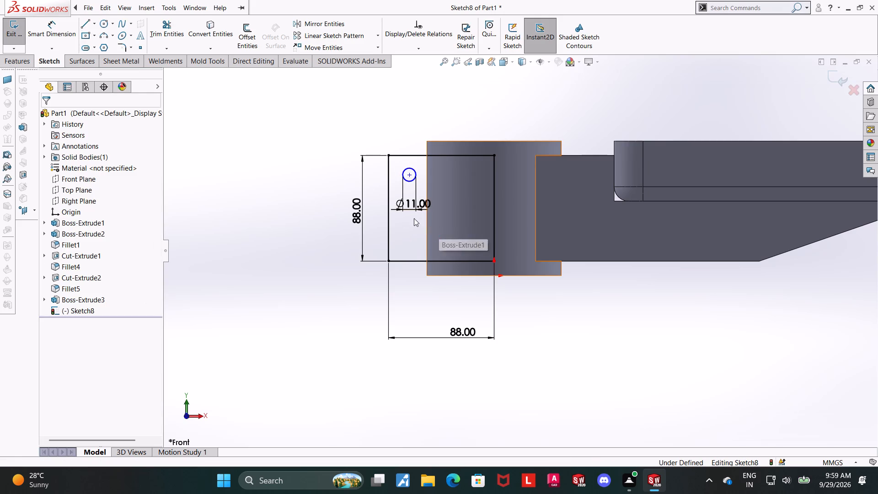
Dimension the circle's centre 68 mm horizontally from the rectangle's inner vertical side on the cylinder's axis.
{"action": "left_click", "coordinate": [52, 29]}
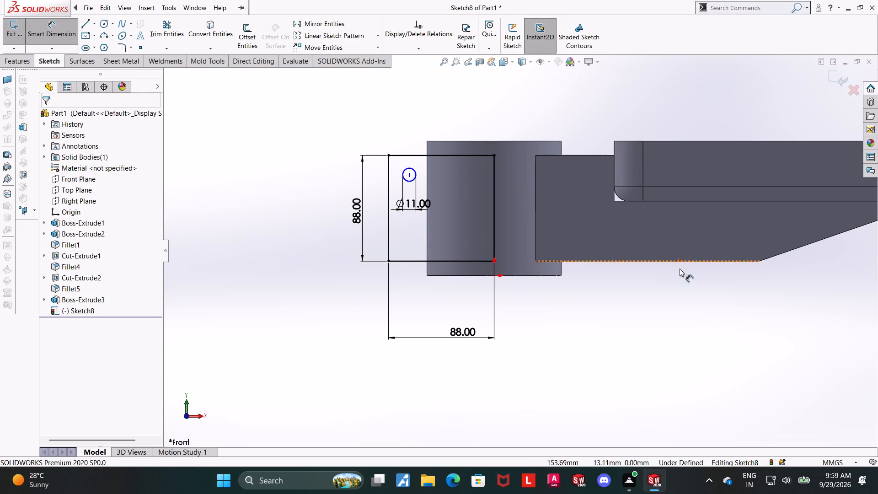
{"action": "left_click", "coordinate": [408, 176]}
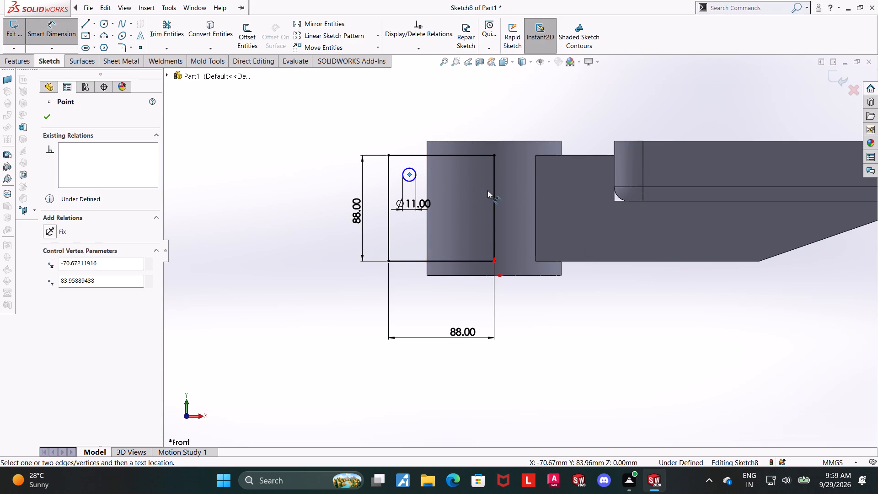
{"action": "left_click", "coordinate": [492, 193]}
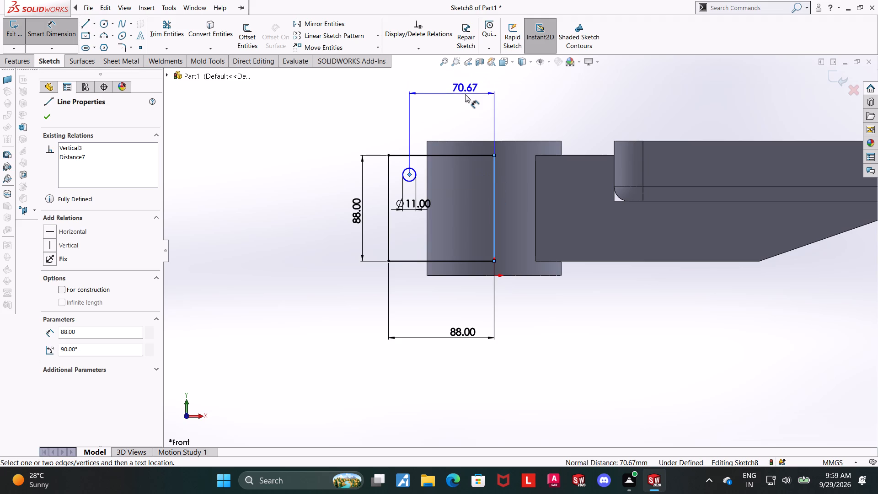
{"action": "left_click", "coordinate": [465, 103]}
{"action": "type", "text": "68"}
{"action": "key", "text": "Return"}
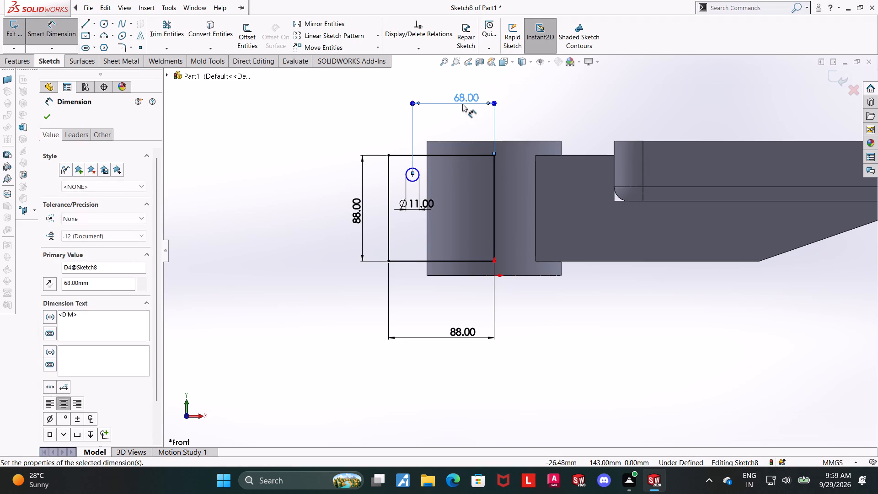
{"action": "key", "text": "Escape"}
{"action": "key", "text": "Escape"}
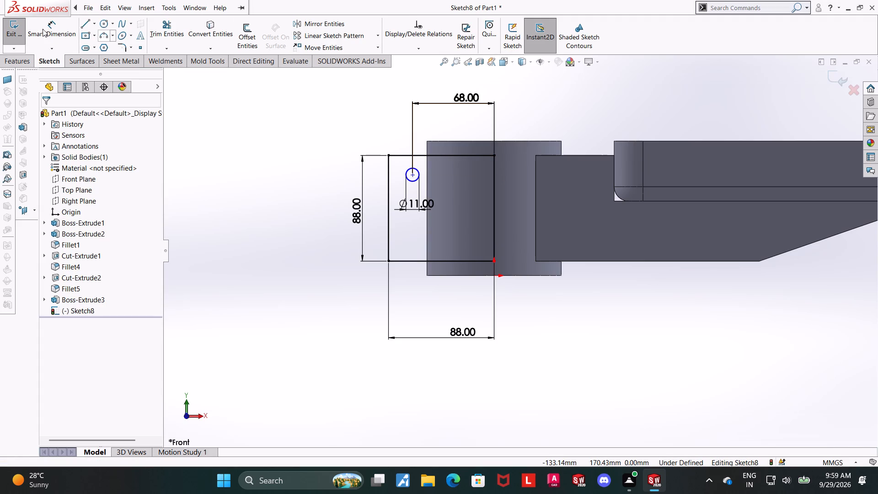
Sketch a second circle directly below the first, near the rectangle's lower outer corner.
{"action": "left_click", "coordinate": [101, 25]}
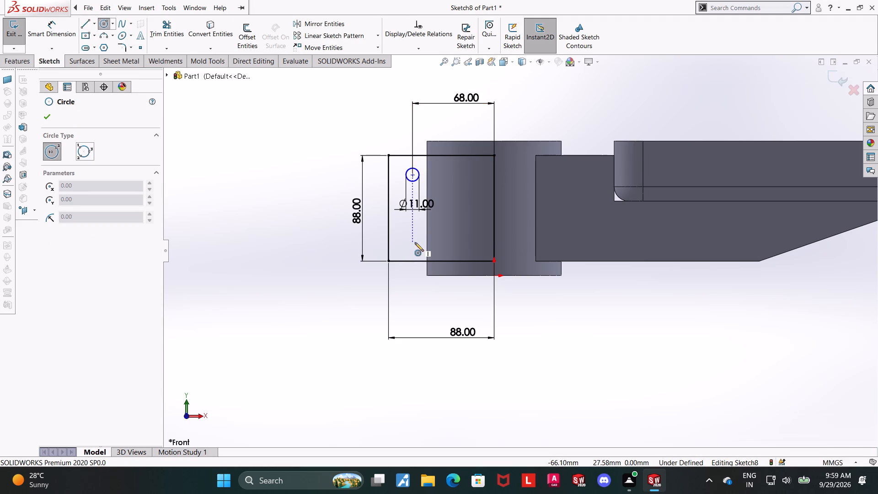
{"action": "left_click", "coordinate": [413, 241]}
{"action": "left_click", "coordinate": [420, 236]}
{"action": "key", "text": "Escape"}
{"action": "key", "text": "Escape"}
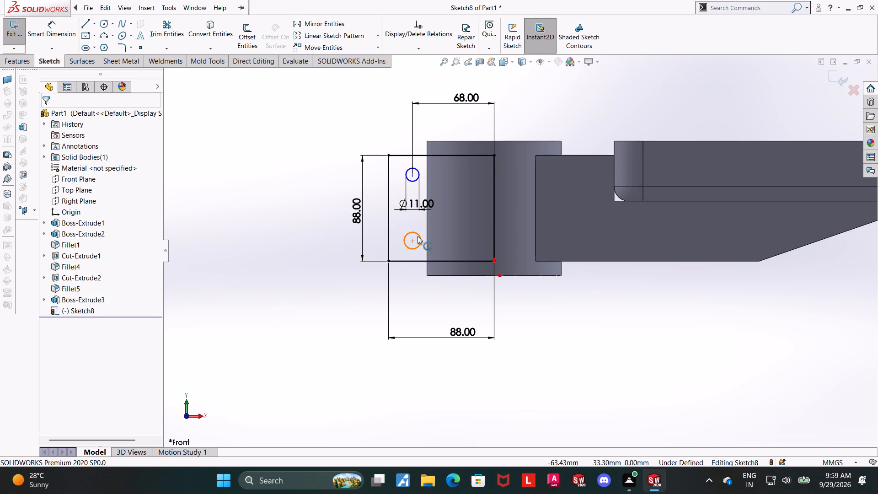
Make the two circles equal in size.
{"action": "left_click", "coordinate": [418, 236]}
{"action": "left_click", "coordinate": [420, 177], "text": "ctrl"}
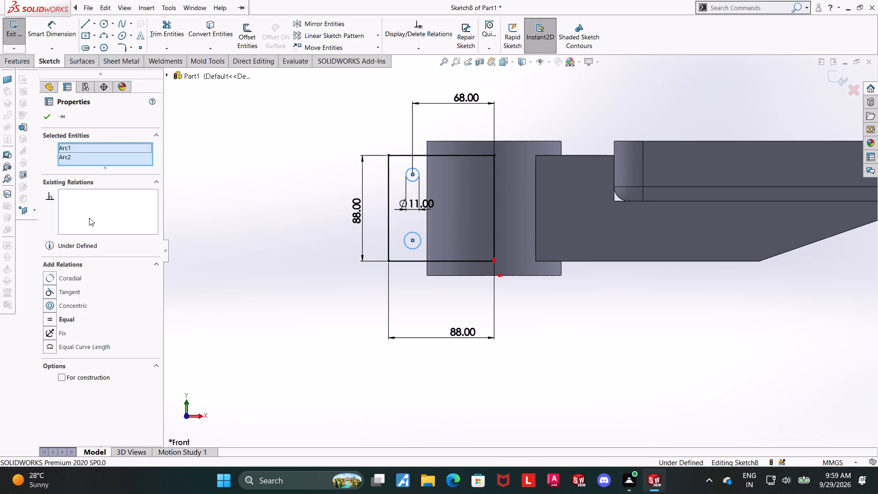
{"action": "left_click", "coordinate": [50, 318]}
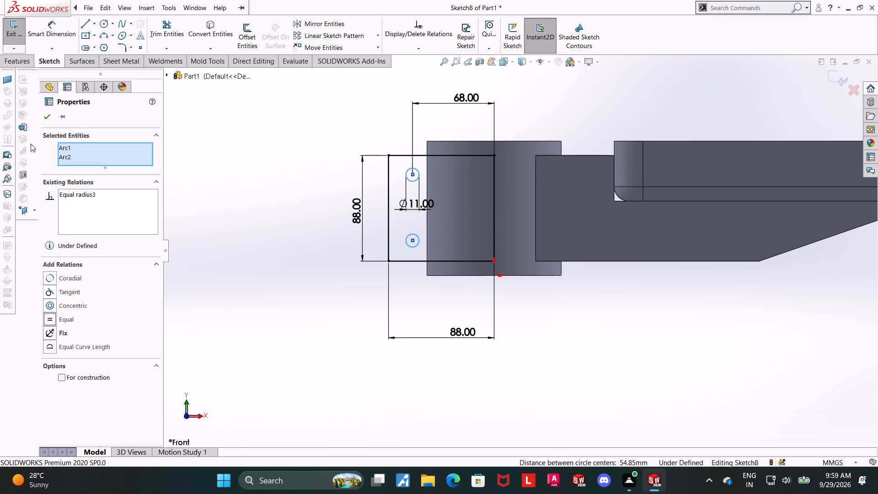
{"action": "left_click", "coordinate": [47, 116]}
{"action": "key", "text": "Escape"}
{"action": "key", "text": "Escape"}
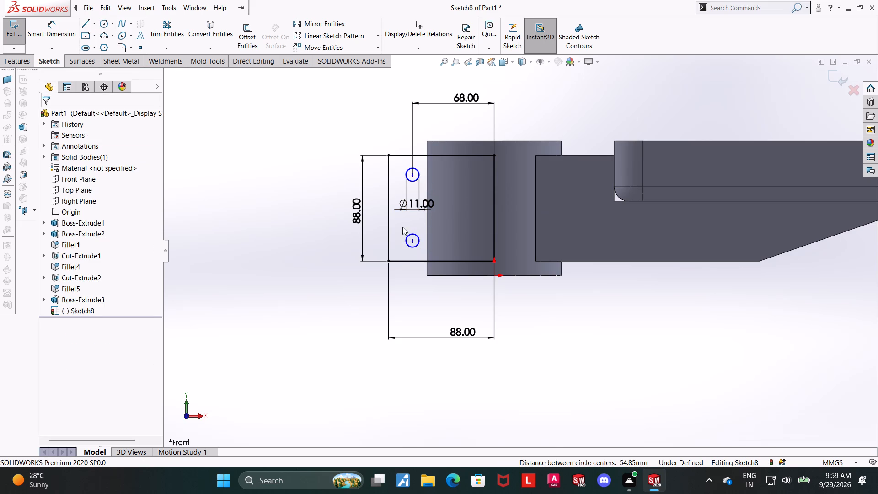
Dimension the vertical distance between the two circle centres to 50 mm.
{"action": "left_click", "coordinate": [60, 31]}
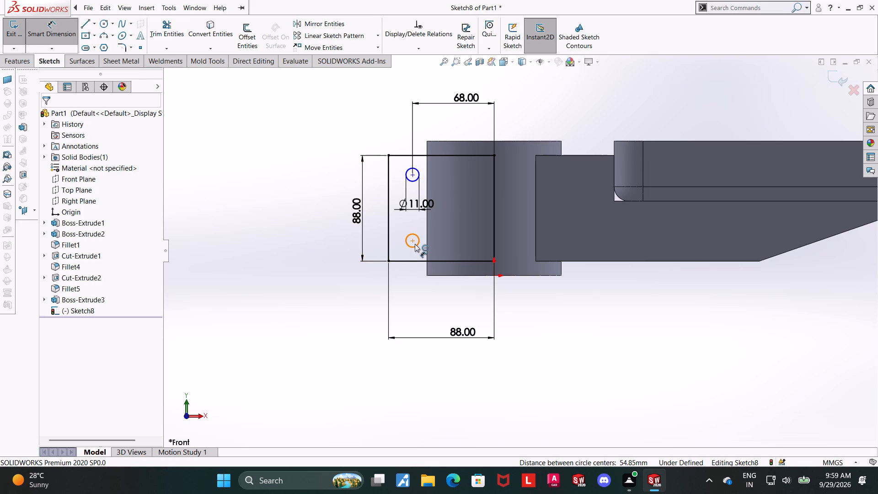
{"action": "left_click", "coordinate": [413, 242]}
{"action": "left_click", "coordinate": [412, 175]}
{"action": "left_click", "coordinate": [457, 209]}
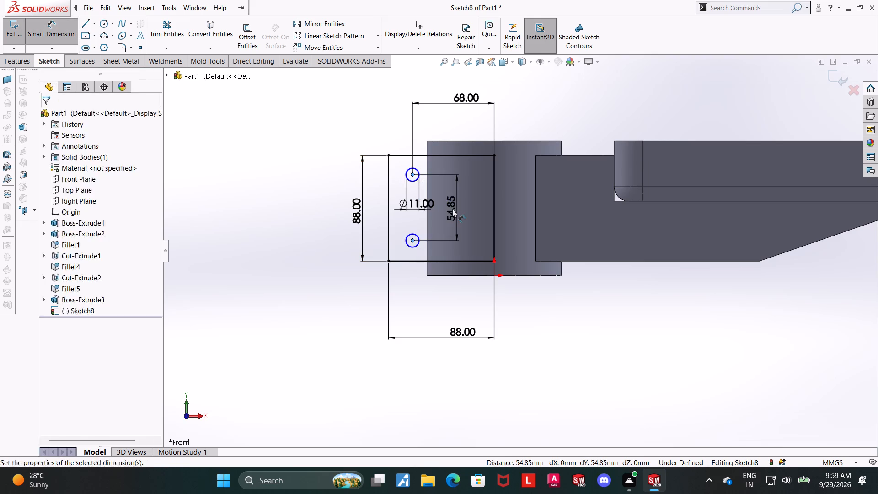
{"action": "type", "text": "50"}
{"action": "key", "text": "Return"}
{"action": "key", "text": "Escape"}
{"action": "key", "text": "Escape"}
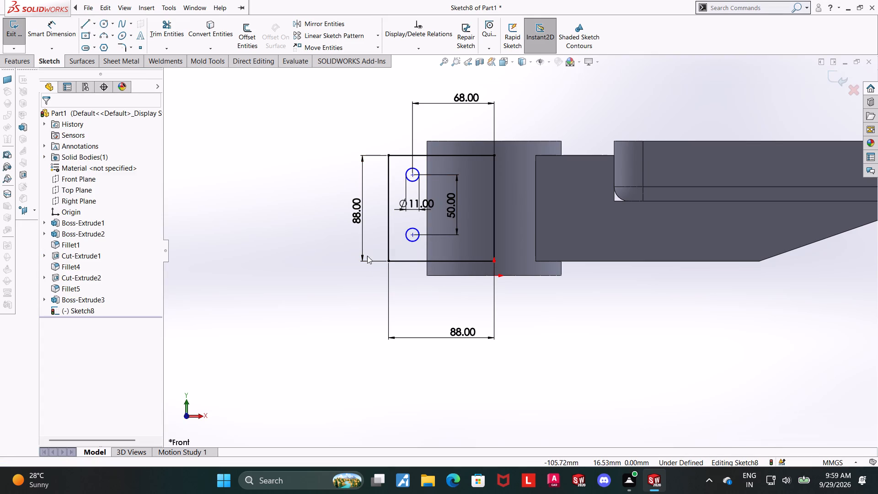
Dimension the lower circle's centre 19 mm above the rectangle's bottom edge.
{"action": "scroll", "coordinate": [356, 263], "scroll_direction": "down", "scroll_amount": 1}
{"action": "scroll", "coordinate": [396, 278], "scroll_direction": "down", "scroll_amount": 1}
{"action": "key", "text": "Escape"}
{"action": "key", "text": "Escape"}
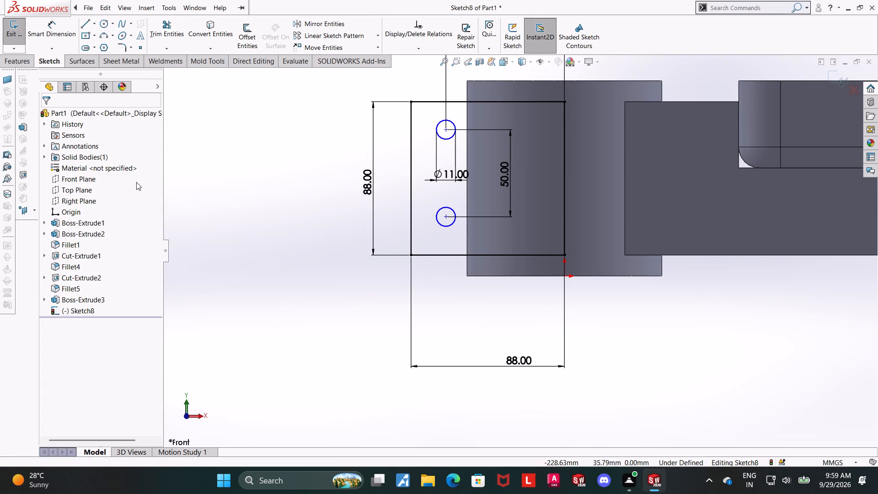
{"action": "left_click", "coordinate": [52, 33]}
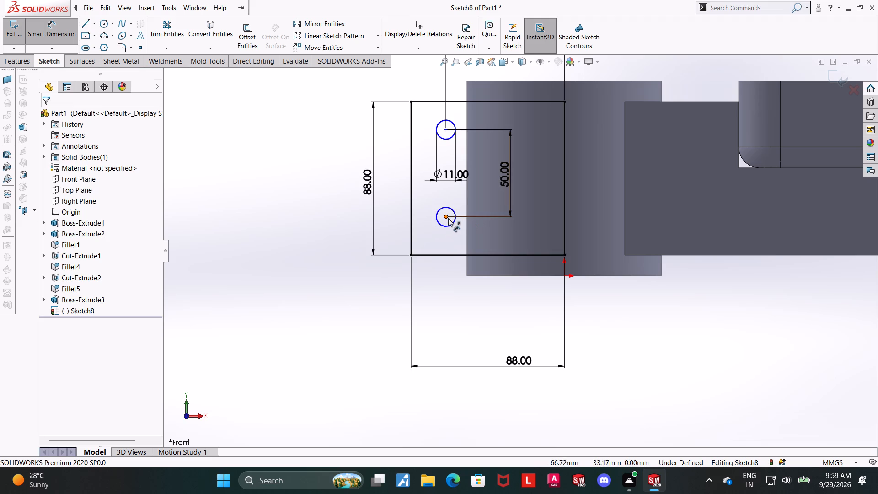
{"action": "left_click", "coordinate": [448, 218]}
{"action": "left_click", "coordinate": [434, 257]}
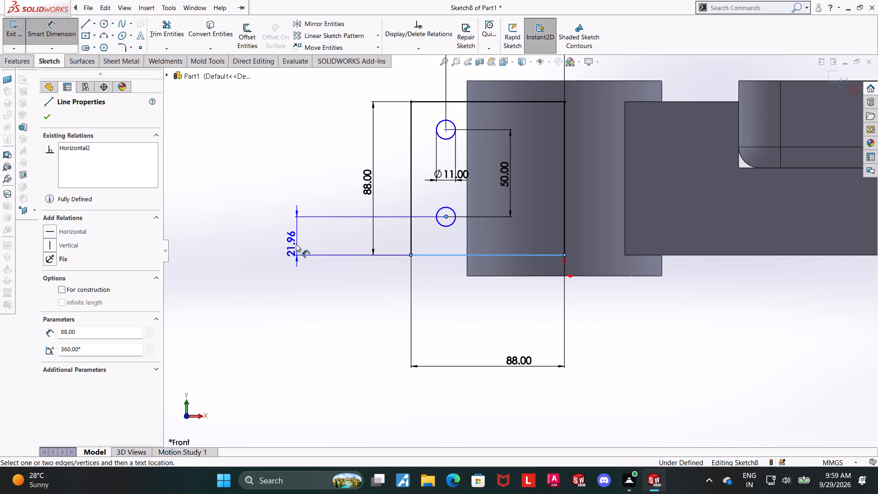
{"action": "left_click", "coordinate": [296, 244]}
{"action": "type", "text": "19"}
{"action": "key", "text": "Return"}
{"action": "key", "text": "Escape"}
{"action": "key", "text": "Escape"}
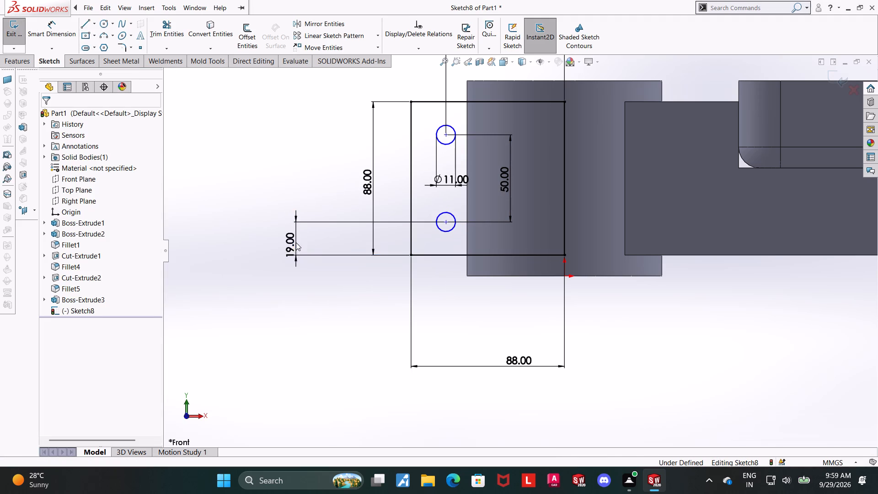
Dimension the upper circle's centre 19 mm below the rectangle's top edge.
{"action": "left_click", "coordinate": [65, 29]}
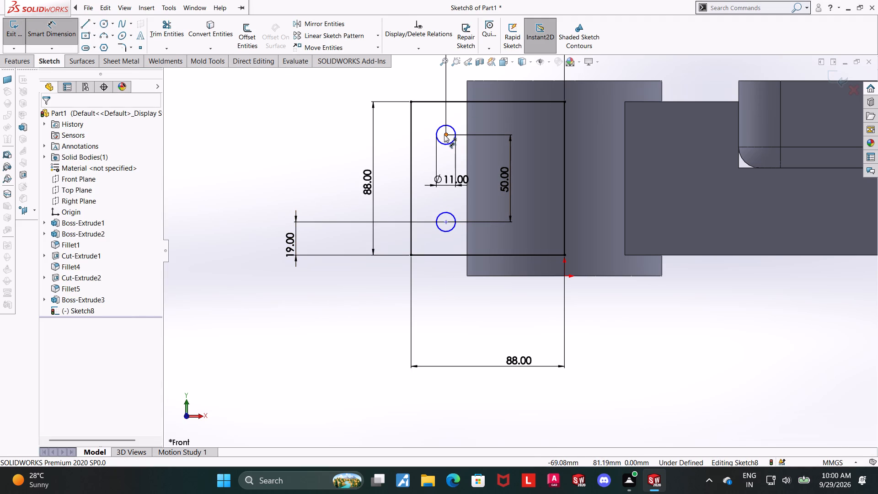
{"action": "left_click", "coordinate": [444, 134]}
{"action": "left_click", "coordinate": [439, 102]}
{"action": "left_click", "coordinate": [256, 128]}
{"action": "scroll", "coordinate": [294, 146], "scroll_direction": "up", "scroll_amount": 5}
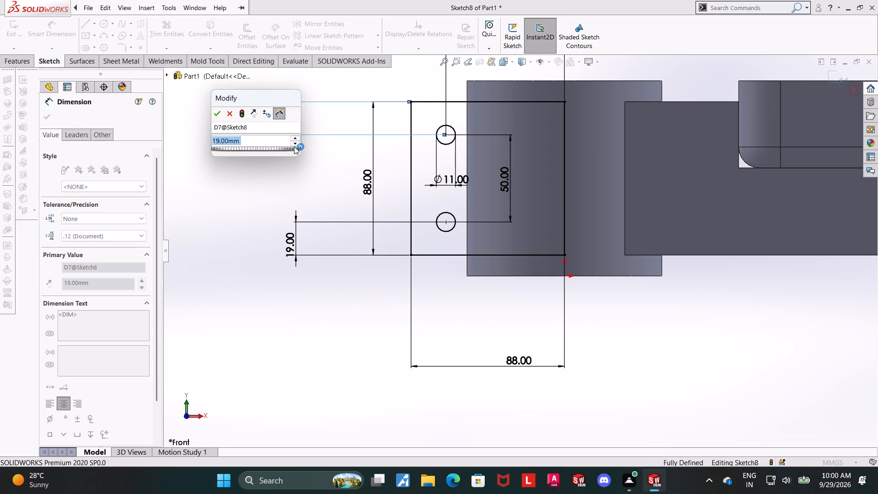
{"action": "left_click", "coordinate": [217, 118]}
{"action": "scroll", "coordinate": [482, 199], "scroll_direction": "up", "scroll_amount": 5}
{"action": "key", "text": "Escape"}
{"action": "key", "text": "Escape"}
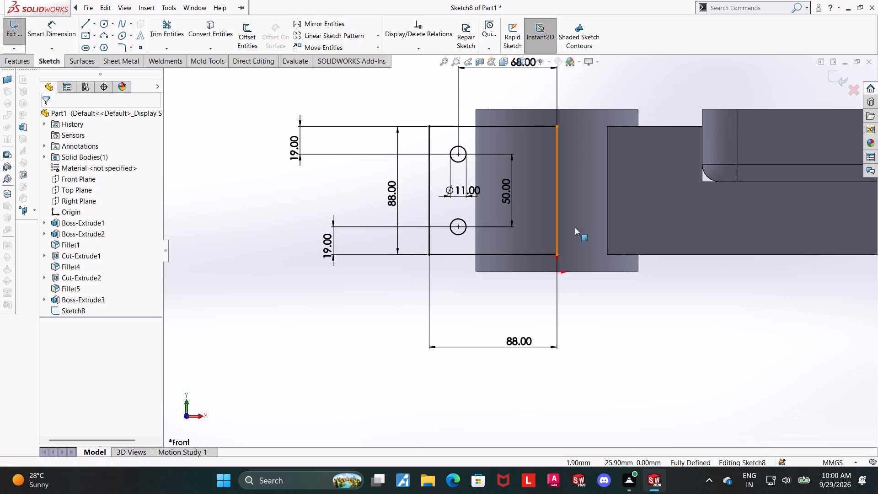
Inspect the dimensioned lug sketch and the lower circle's properties and relations.
{"action": "scroll", "coordinate": [584, 233], "scroll_direction": "down", "scroll_amount": 4}
{"action": "scroll", "coordinate": [584, 243], "scroll_direction": "up", "scroll_amount": 5}
{"action": "scroll", "coordinate": [554, 273], "scroll_direction": "up", "scroll_amount": 4}
{"action": "scroll", "coordinate": [521, 265], "scroll_direction": "down", "scroll_amount": 3}
{"action": "key", "text": "Escape"}
{"action": "scroll", "coordinate": [474, 244], "scroll_direction": "down", "scroll_amount": 3}
{"action": "key", "text": "Escape"}
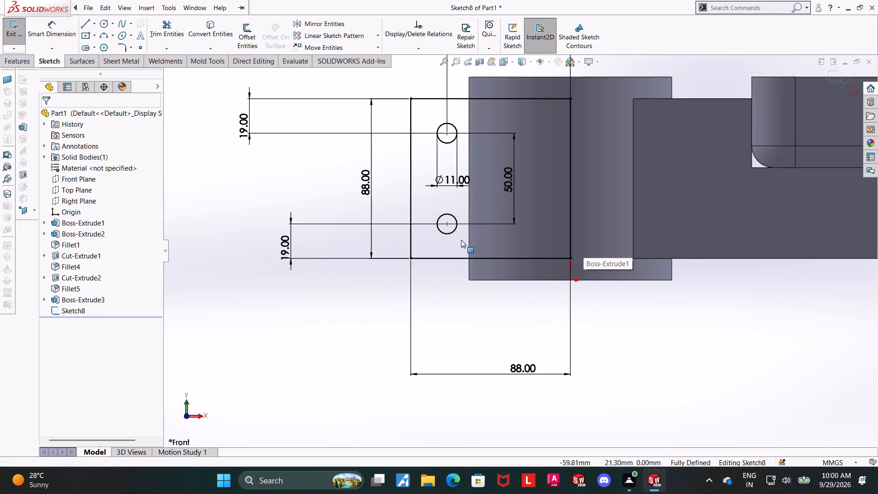
{"action": "left_click", "coordinate": [452, 233]}
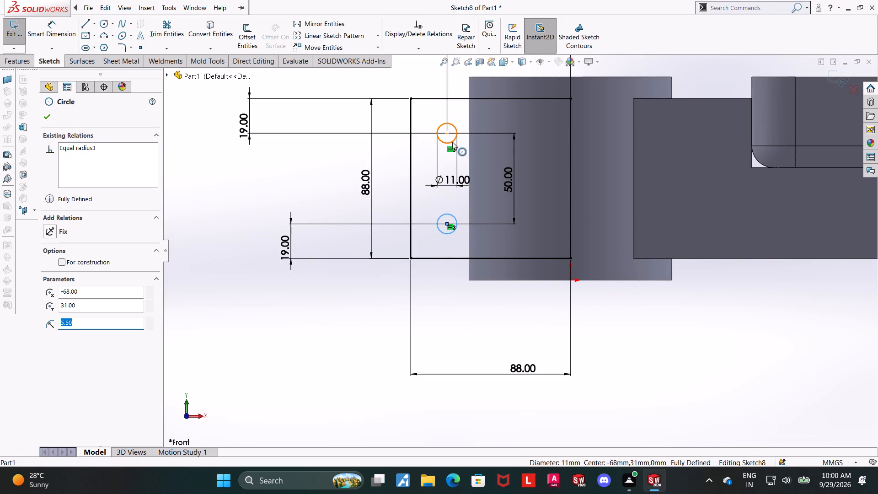
{"action": "key", "text": "Escape"}
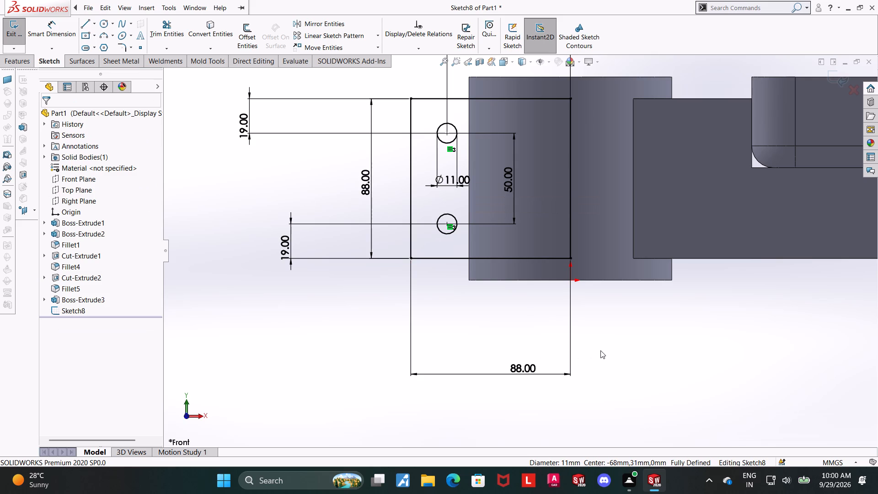
{"action": "scroll", "coordinate": [668, 269], "scroll_direction": "up", "scroll_amount": 4}
{"action": "scroll", "coordinate": [493, 160], "scroll_direction": "down", "scroll_amount": 2}
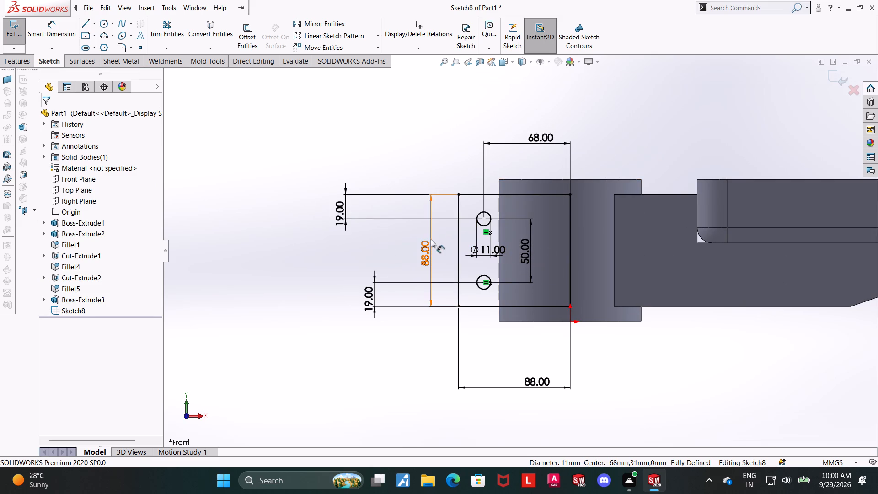
Finish the lug sketch and extrude it as a merged Mid Plane boss with a 76 mm depth.
{"action": "left_click", "coordinate": [14, 32]}
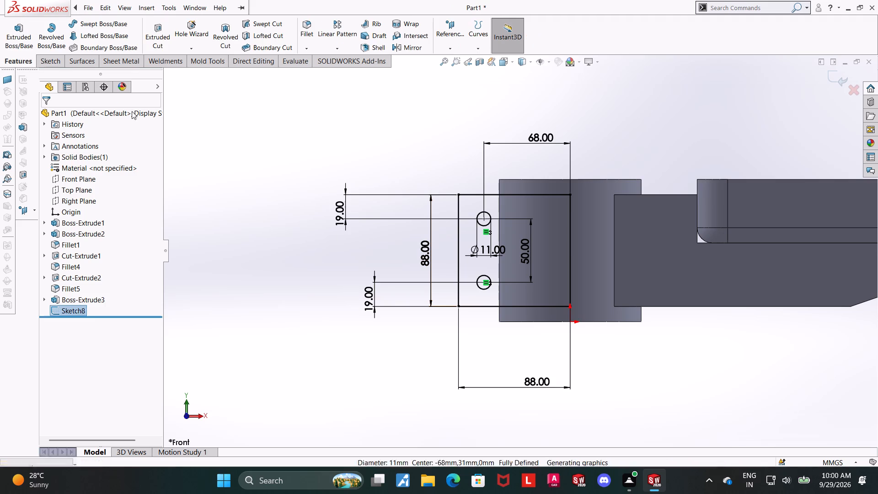
{"action": "scroll", "coordinate": [247, 179], "scroll_direction": "up", "scroll_amount": 3}
{"action": "middle_click_drag", "start_coordinate": [301, 192], "coordinate": [277, 220]}
{"action": "middle_click", "coordinate": [409, 208]}
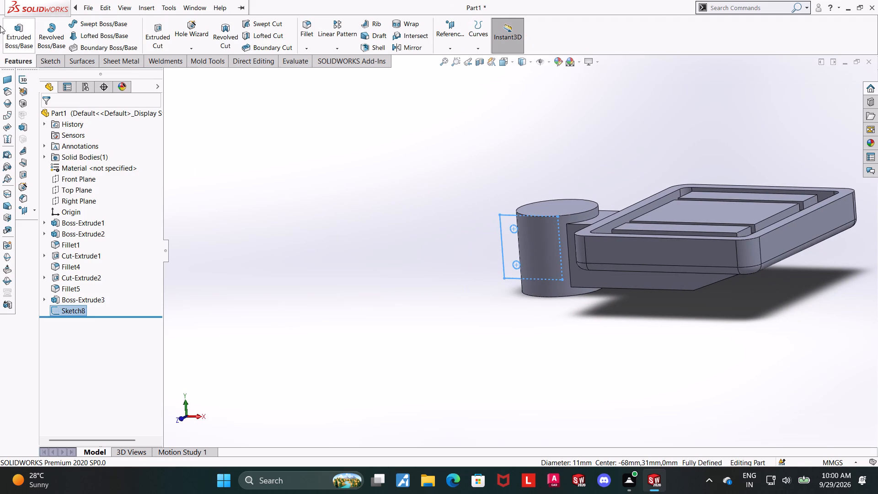
{"action": "left_click", "coordinate": [21, 31]}
{"action": "middle_click_drag", "start_coordinate": [422, 220], "coordinate": [424, 233]}
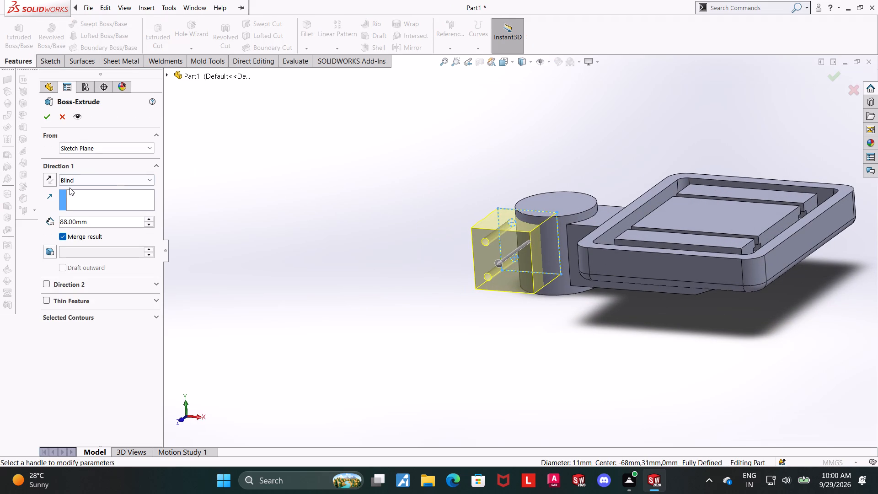
{"action": "left_click", "coordinate": [70, 188]}
{"action": "left_click", "coordinate": [71, 183]}
{"action": "left_click", "coordinate": [78, 233]}
{"action": "middle_click_drag", "start_coordinate": [458, 230], "coordinate": [464, 265]}
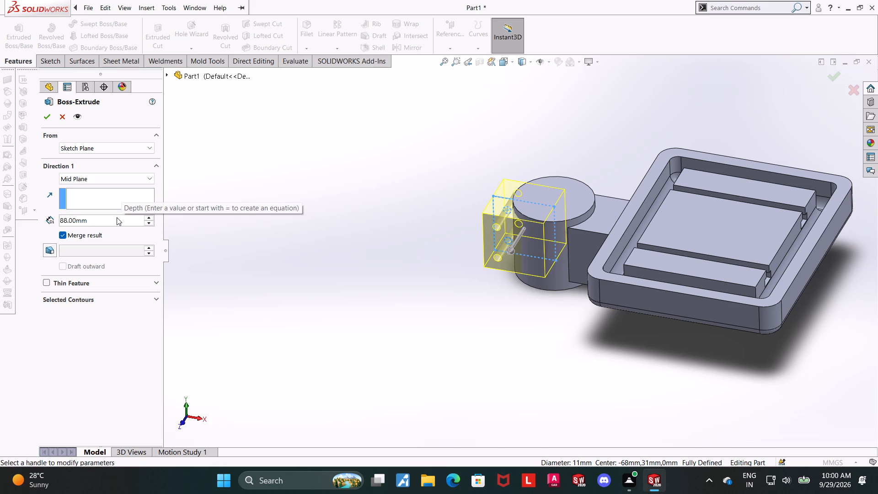
{"action": "left_click", "coordinate": [117, 223]}
{"action": "left_click_drag", "start_coordinate": [117, 220], "coordinate": [33, 218]}
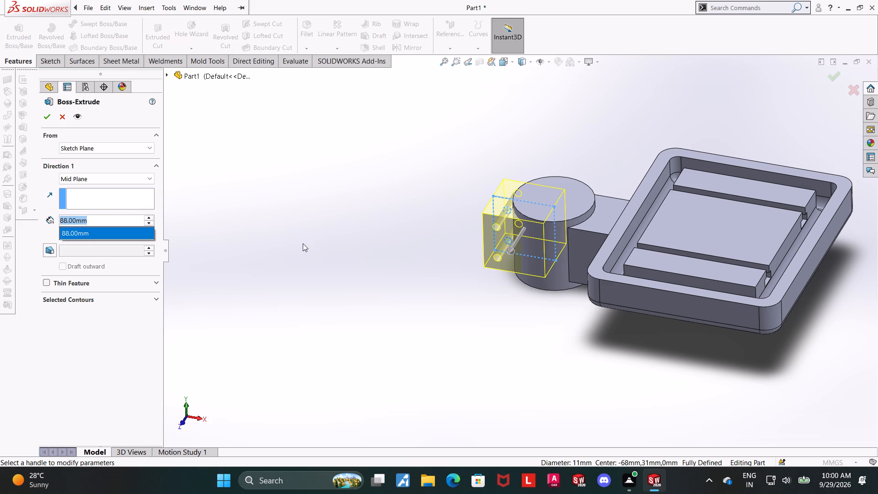
{"action": "type", "text": "76"}
{"action": "key", "text": "Return"}
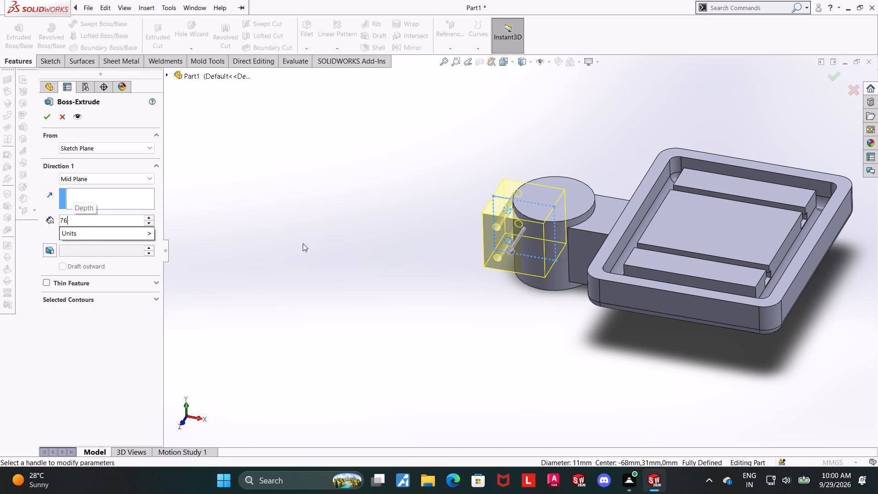
{"action": "scroll", "coordinate": [356, 293], "scroll_direction": "up", "scroll_amount": 1}
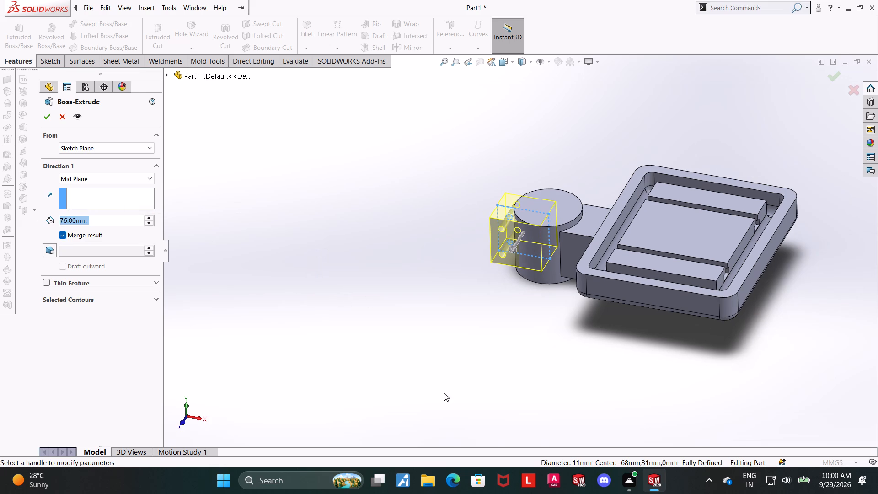
{"action": "middle_click_drag", "start_coordinate": [401, 304], "coordinate": [429, 354]}
{"action": "middle_click_drag", "start_coordinate": [444, 225], "coordinate": [436, 239]}
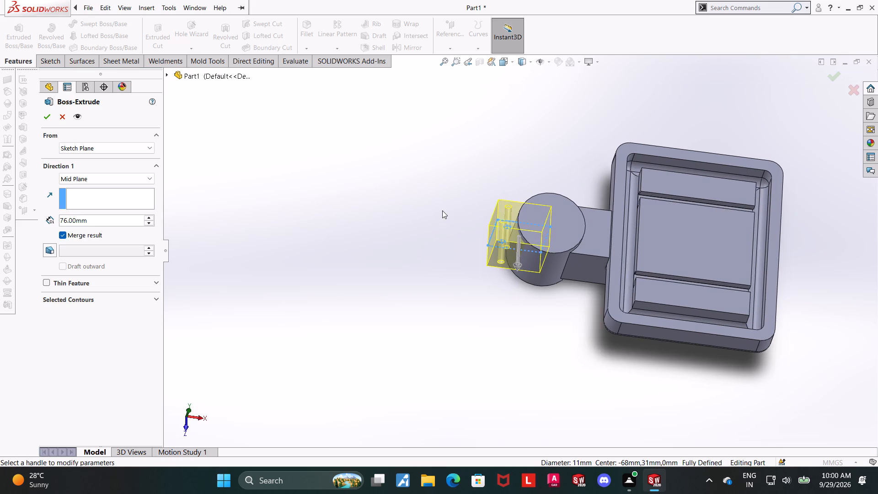
{"action": "scroll", "coordinate": [442, 210], "scroll_direction": "down", "scroll_amount": 1}
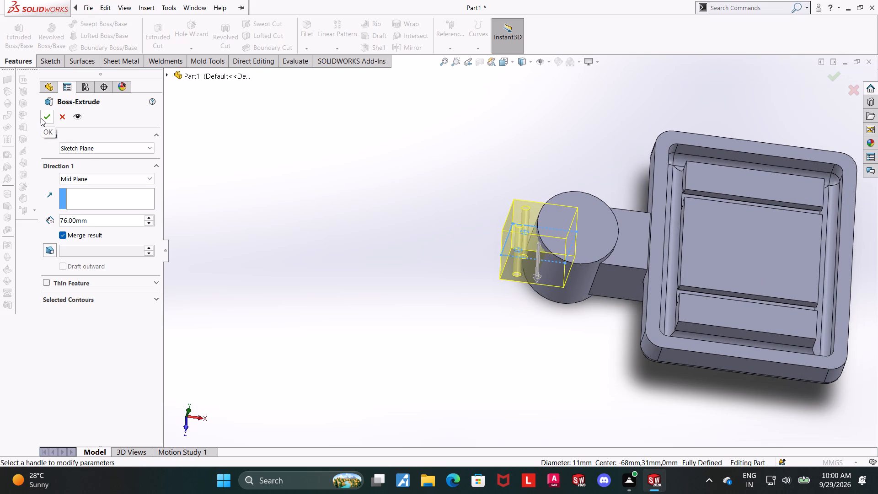
{"action": "left_click", "coordinate": [41, 118]}
{"action": "left_click", "coordinate": [381, 284]}
Examine the new two-hole lug and the whole part from above, the front and below.
{"action": "scroll", "coordinate": [480, 205], "scroll_direction": "down", "scroll_amount": 3}
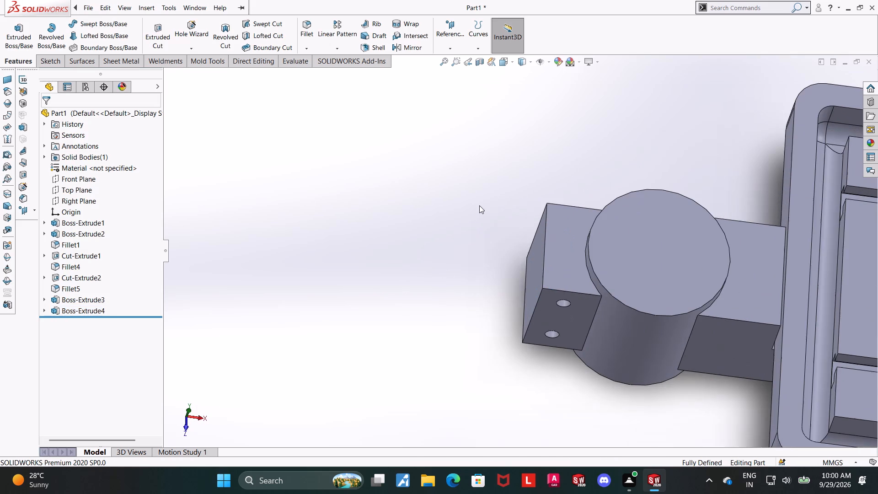
{"action": "middle_click_drag", "start_coordinate": [474, 302], "coordinate": [462, 307]}
{"action": "scroll", "coordinate": [450, 303], "scroll_direction": "up", "scroll_amount": 2}
{"action": "scroll", "coordinate": [518, 321], "scroll_direction": "up", "scroll_amount": 6}
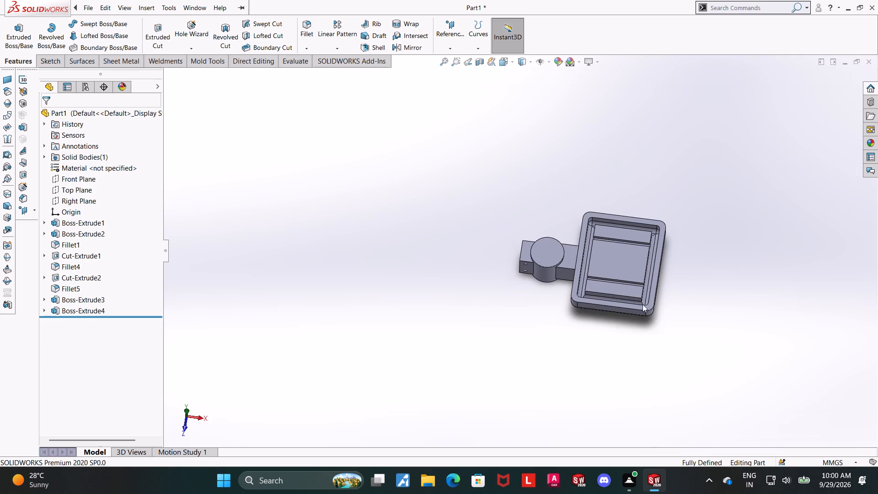
{"action": "scroll", "coordinate": [520, 273], "scroll_direction": "down", "scroll_amount": 6}
{"action": "middle_click_drag", "start_coordinate": [530, 304], "coordinate": [522, 198]}
{"action": "scroll", "coordinate": [559, 258], "scroll_direction": "up", "scroll_amount": 4}
{"action": "middle_click_drag", "start_coordinate": [630, 301], "coordinate": [630, 284]}
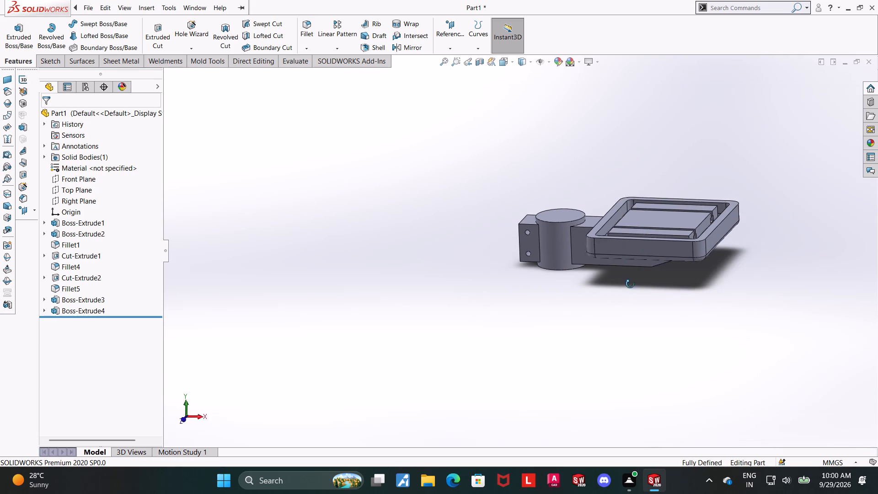
{"action": "middle_click_drag", "start_coordinate": [630, 284], "coordinate": [628, 243]}
{"action": "scroll", "coordinate": [630, 279], "scroll_direction": "up", "scroll_amount": 1}
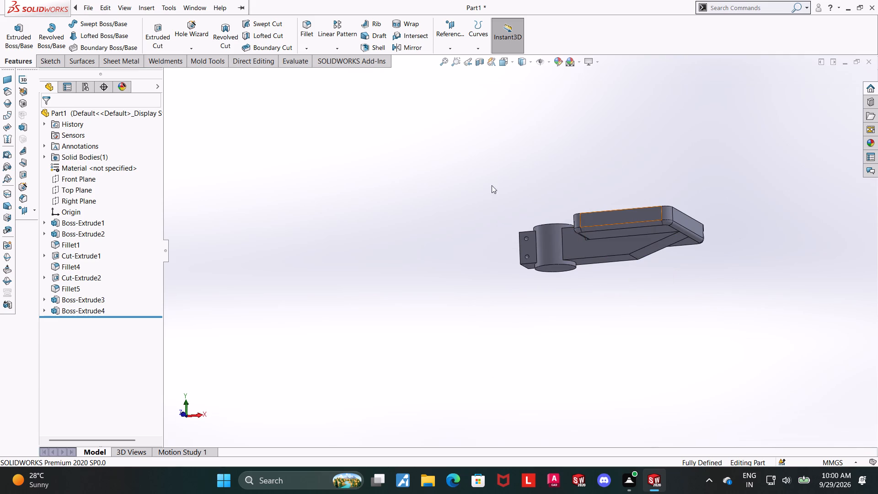
{"action": "middle_click_drag", "start_coordinate": [485, 191], "coordinate": [504, 228]}
{"action": "scroll", "coordinate": [632, 238], "scroll_direction": "down", "scroll_amount": 3}
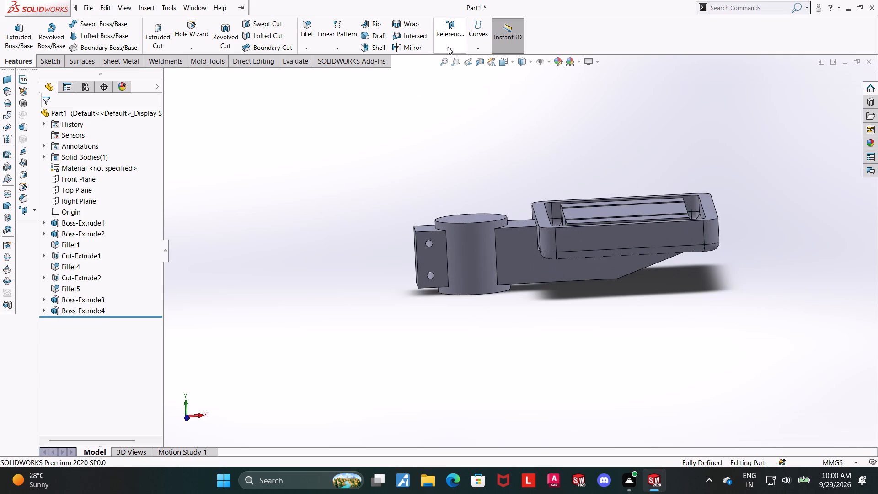
Create a reference plane offset 82 mm from the Right Plane, towards the slotted block.
{"action": "left_click", "coordinate": [448, 47]}
{"action": "left_click", "coordinate": [455, 59]}
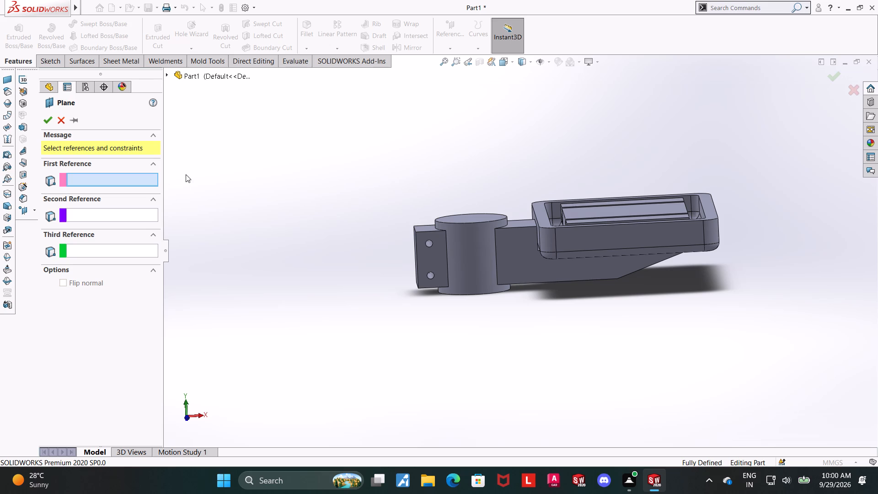
{"action": "left_click", "coordinate": [167, 73]}
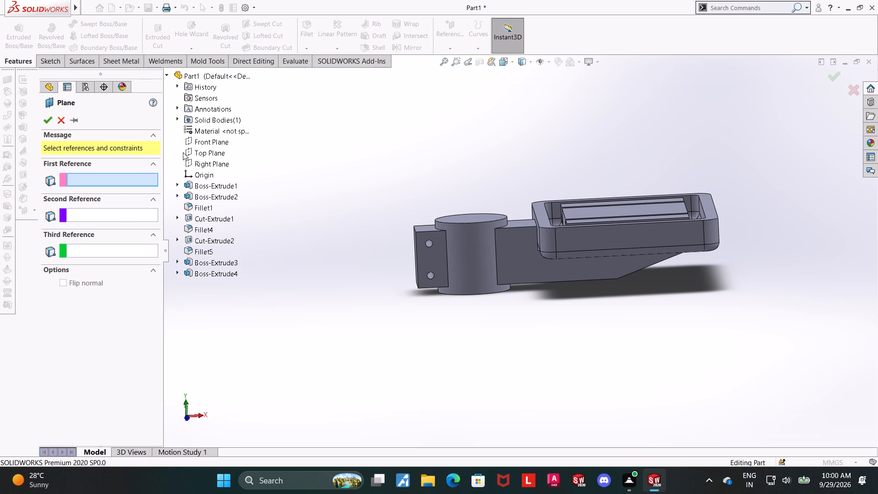
{"action": "left_click", "coordinate": [193, 163]}
{"action": "left_click_drag", "start_coordinate": [110, 261], "coordinate": [108, 262]}
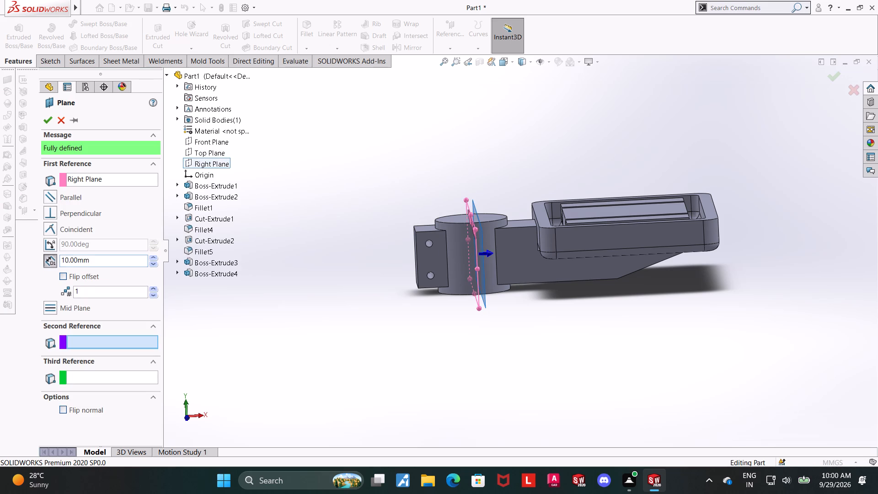
{"action": "left_click_drag", "start_coordinate": [108, 262], "coordinate": [14, 263]}
{"action": "type", "text": "82"}
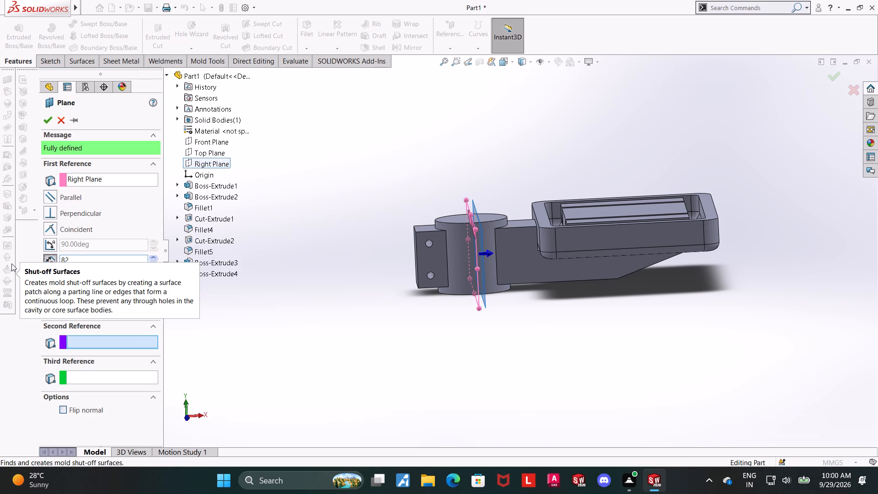
{"action": "key", "text": "Return"}
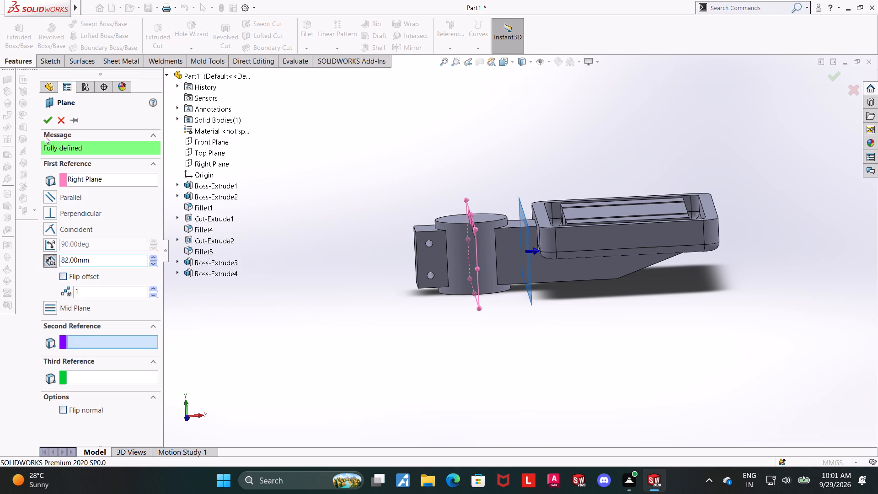
{"action": "left_click", "coordinate": [48, 123]}
{"action": "left_click", "coordinate": [357, 347]}
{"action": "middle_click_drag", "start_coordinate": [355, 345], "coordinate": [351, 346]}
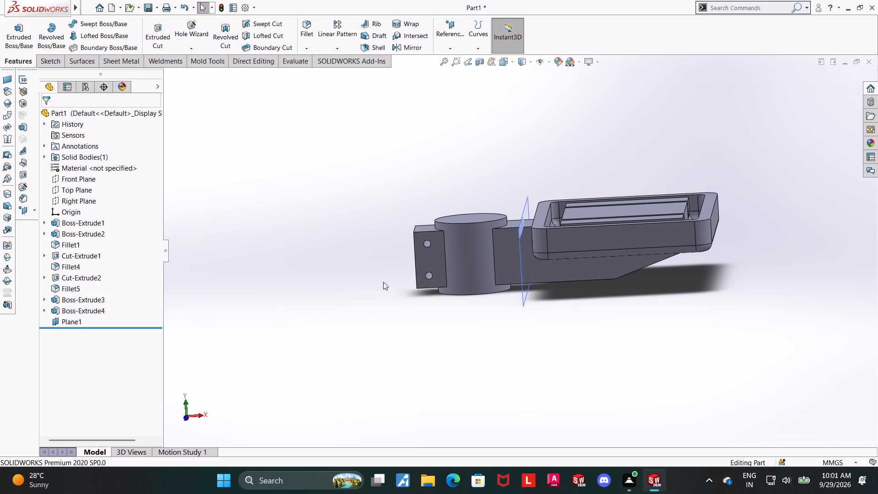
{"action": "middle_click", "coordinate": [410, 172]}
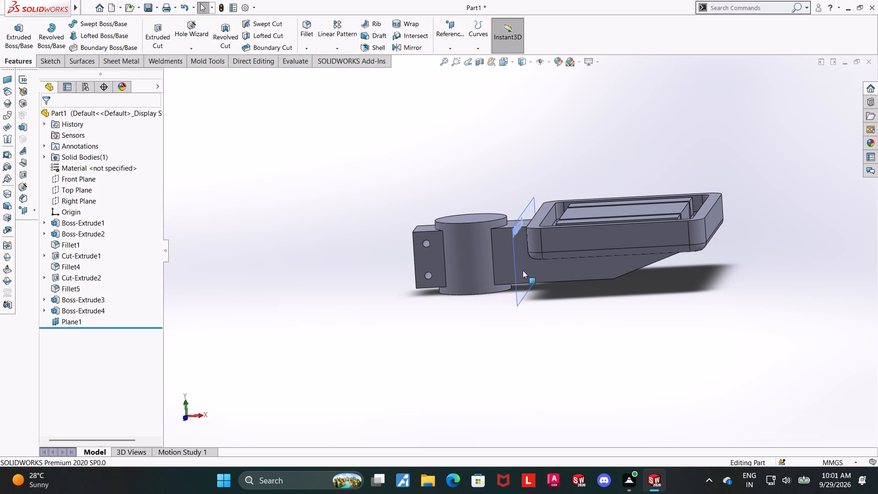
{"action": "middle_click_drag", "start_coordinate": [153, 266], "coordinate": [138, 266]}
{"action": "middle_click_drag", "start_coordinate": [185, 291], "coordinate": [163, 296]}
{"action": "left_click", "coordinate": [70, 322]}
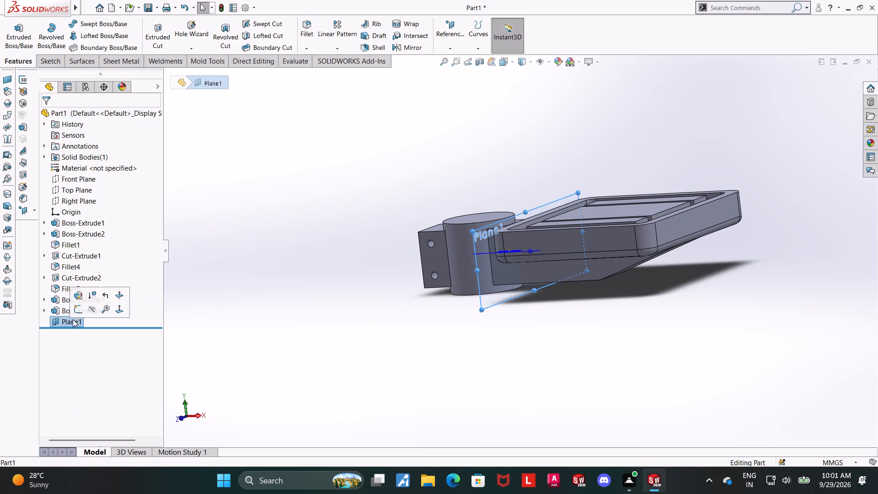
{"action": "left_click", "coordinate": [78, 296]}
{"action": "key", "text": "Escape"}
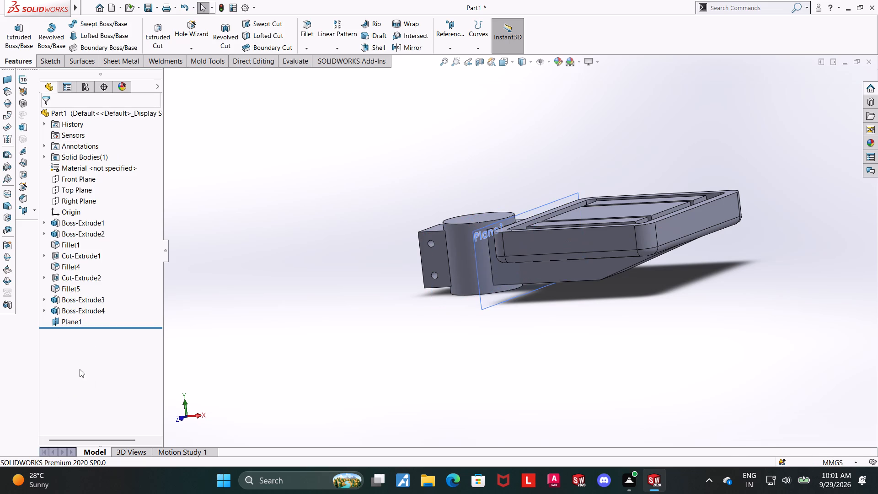
Sketch a corner rectangle about 46 mm wide on Plane1, spanning the arm end's upper to lower edges.
{"action": "left_click", "coordinate": [69, 321]}
{"action": "left_click", "coordinate": [76, 308]}
{"action": "left_click", "coordinate": [77, 336]}
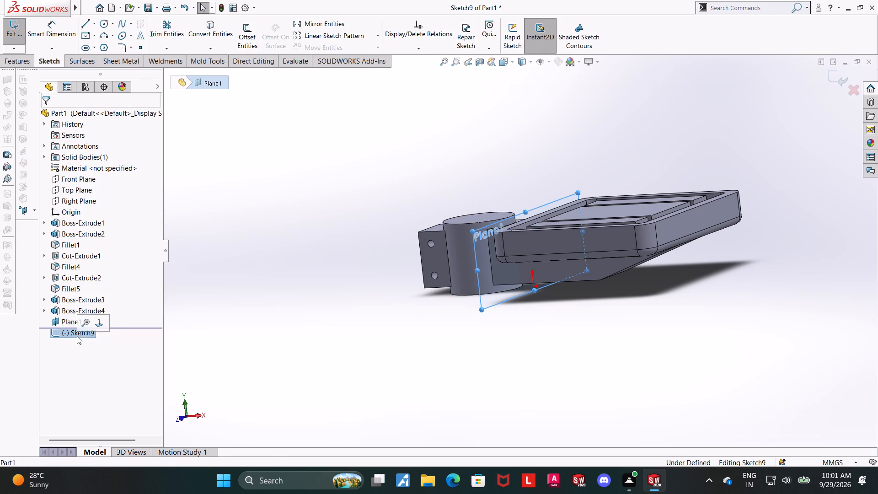
{"action": "left_click", "coordinate": [99, 323]}
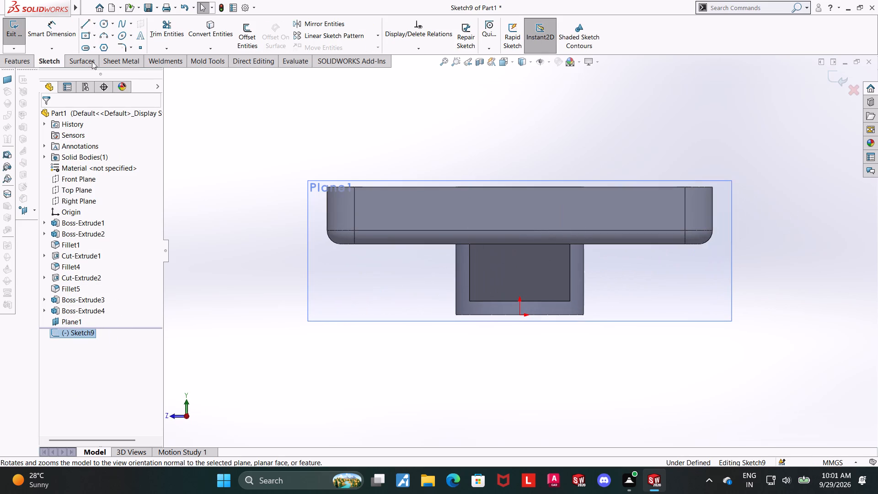
{"action": "left_click", "coordinate": [93, 38]}
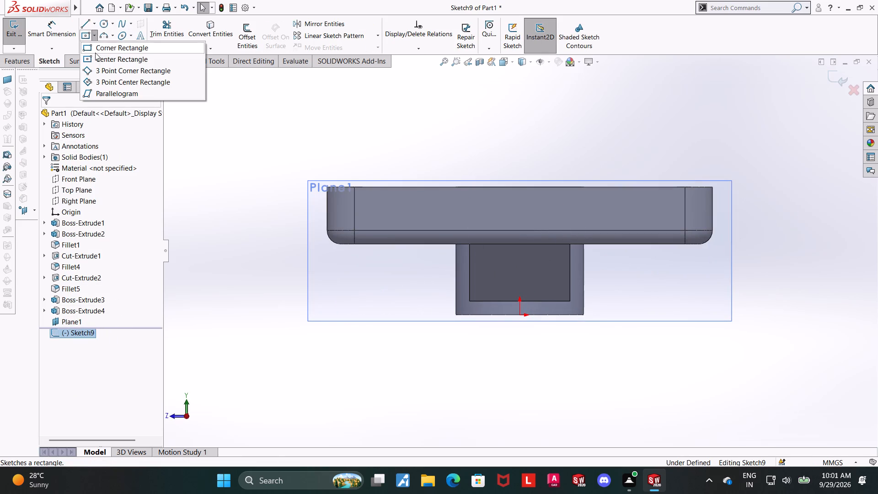
{"action": "left_click", "coordinate": [100, 41]}
{"action": "left_click", "coordinate": [100, 49]}
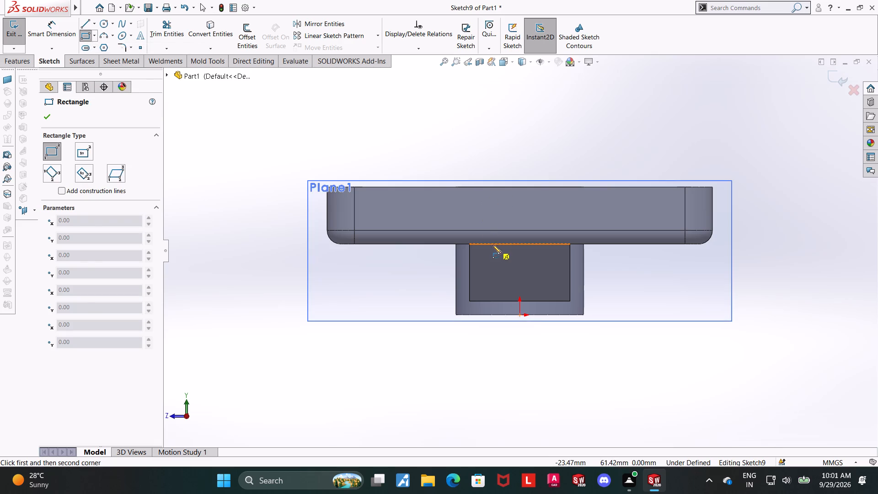
{"action": "left_click", "coordinate": [493, 245]}
{"action": "left_click", "coordinate": [545, 302]}
{"action": "key", "text": "Escape"}
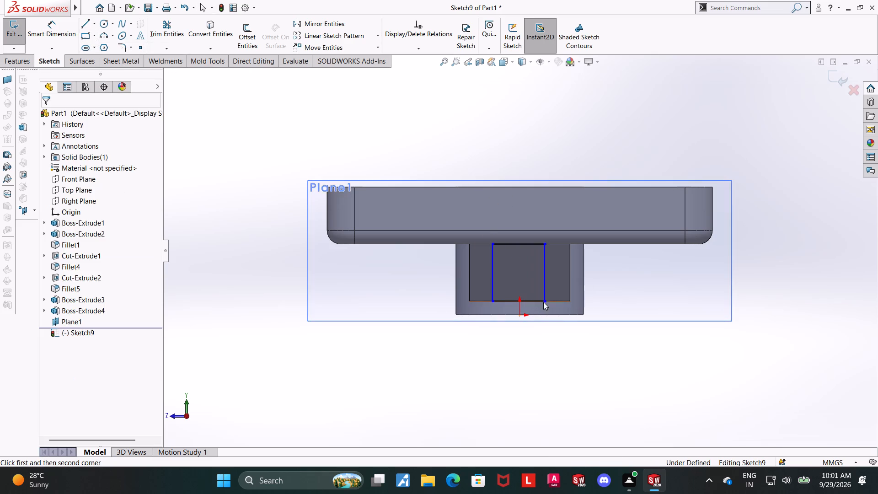
Dimension the rectangle's bottom edge to 50 mm.
{"action": "left_click", "coordinate": [58, 34]}
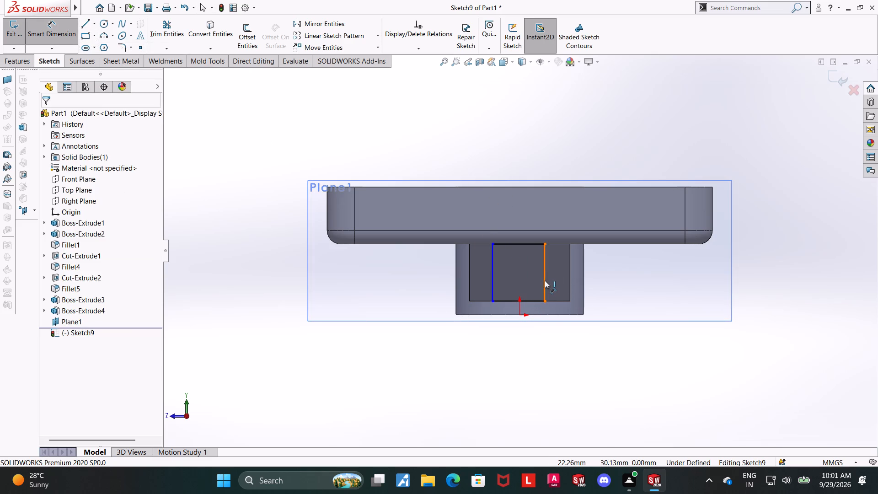
{"action": "left_click", "coordinate": [532, 301]}
{"action": "left_click", "coordinate": [526, 369]}
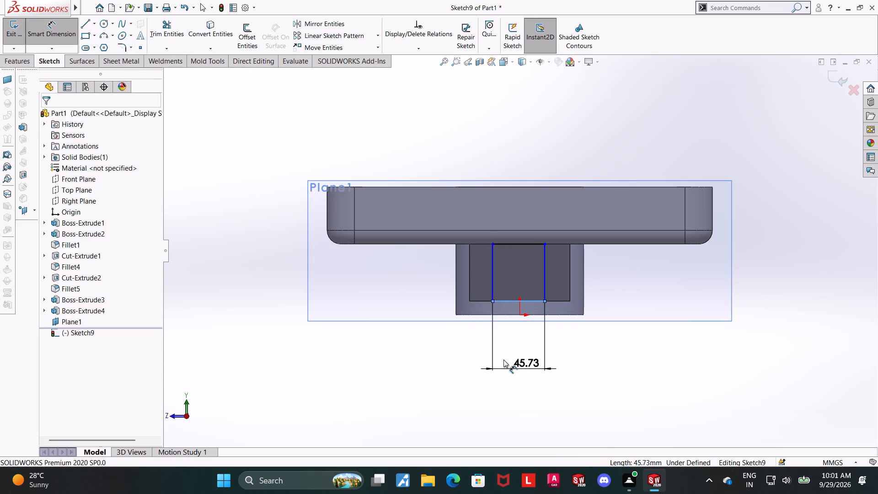
{"action": "type", "text": "50"}
{"action": "key", "text": "Return"}
{"action": "key", "text": "Escape"}
{"action": "key", "text": "Escape"}
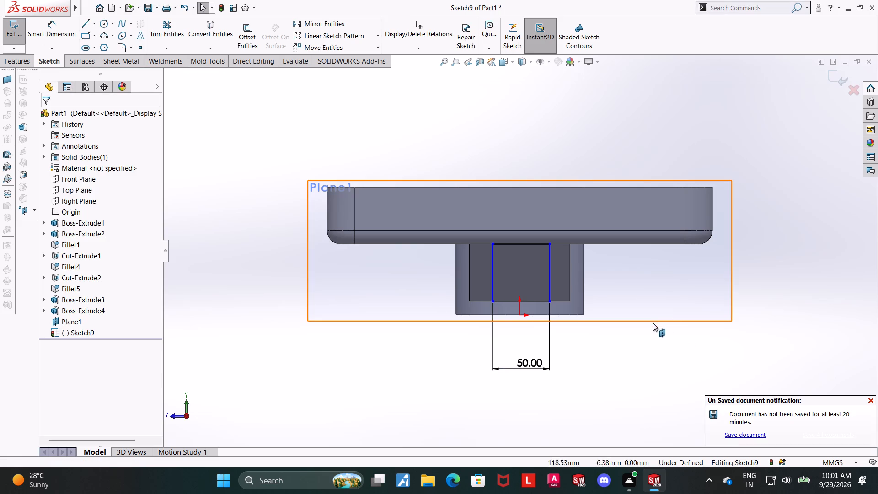
Centre the rectangle by adding a Vertical relation between its bottom edge's midpoint and the origin.
{"action": "left_click", "coordinate": [522, 301]}
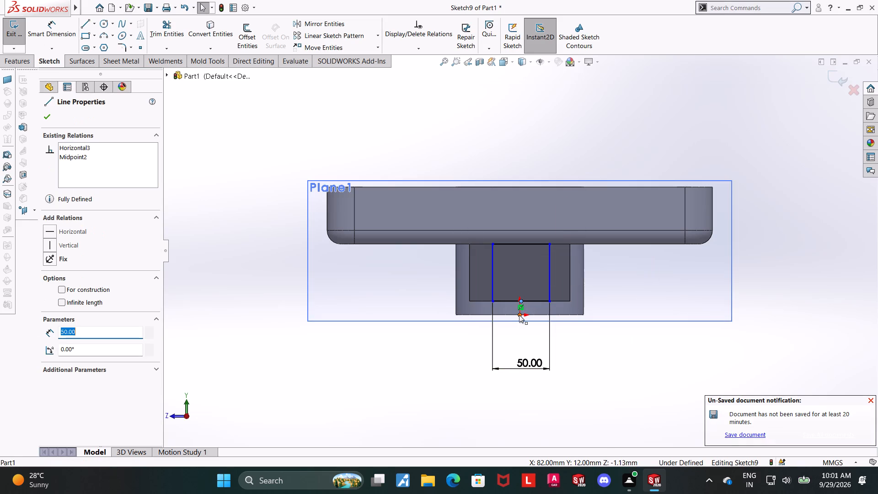
{"action": "left_click", "coordinate": [519, 315], "text": "ctrl"}
{"action": "left_click", "coordinate": [55, 290]}
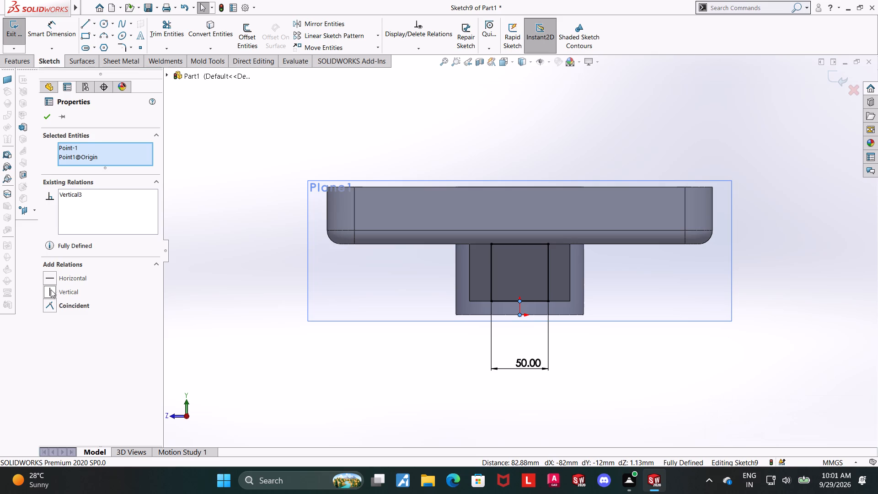
{"action": "key", "text": "Escape"}
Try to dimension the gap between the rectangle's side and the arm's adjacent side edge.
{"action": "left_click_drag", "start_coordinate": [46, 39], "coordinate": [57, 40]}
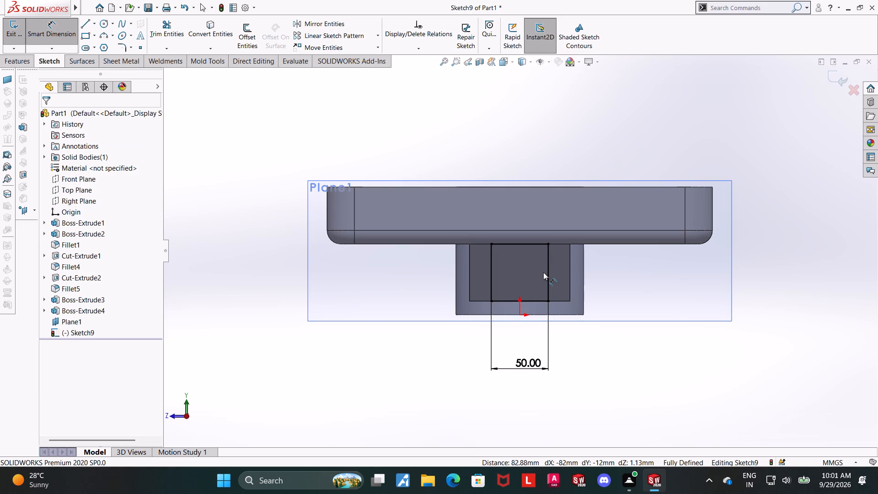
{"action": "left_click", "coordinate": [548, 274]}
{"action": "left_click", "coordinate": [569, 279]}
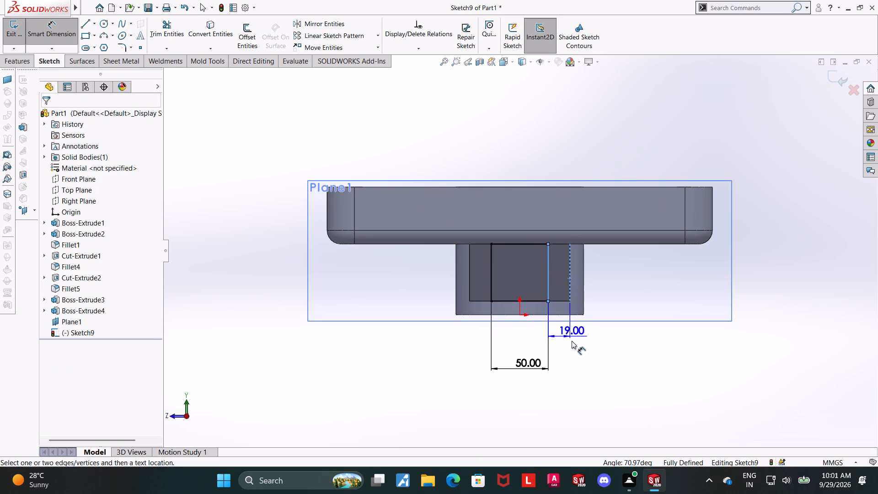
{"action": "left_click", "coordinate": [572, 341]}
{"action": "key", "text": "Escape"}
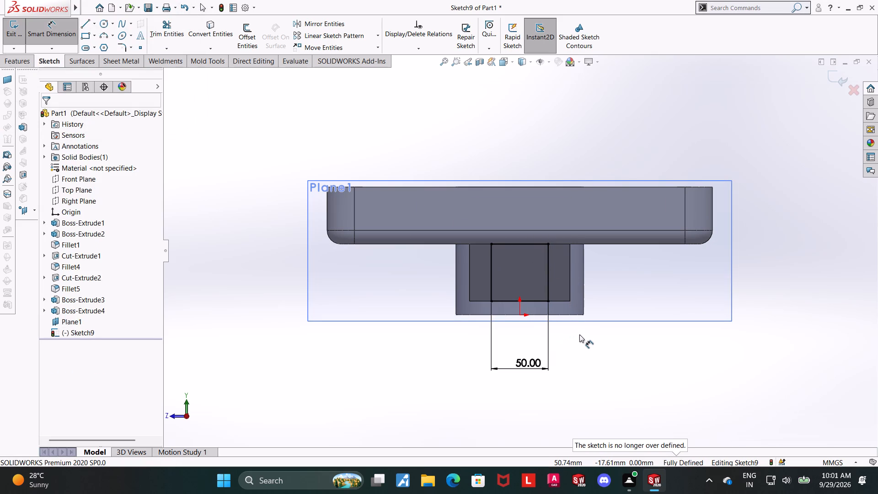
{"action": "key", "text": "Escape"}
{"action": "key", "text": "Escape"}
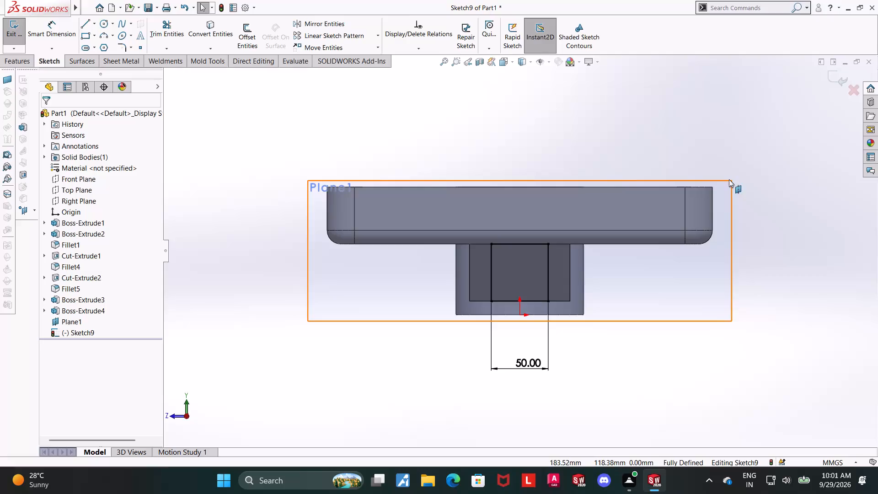
Finish the sketch and cut-extrude the rectangle Through All, with the direction reversed towards the slotted block.
{"action": "left_click", "coordinate": [831, 73]}
{"action": "scroll", "coordinate": [308, 309], "scroll_direction": "up", "scroll_amount": 2}
{"action": "middle_click_drag", "start_coordinate": [206, 317], "coordinate": [336, 335]}
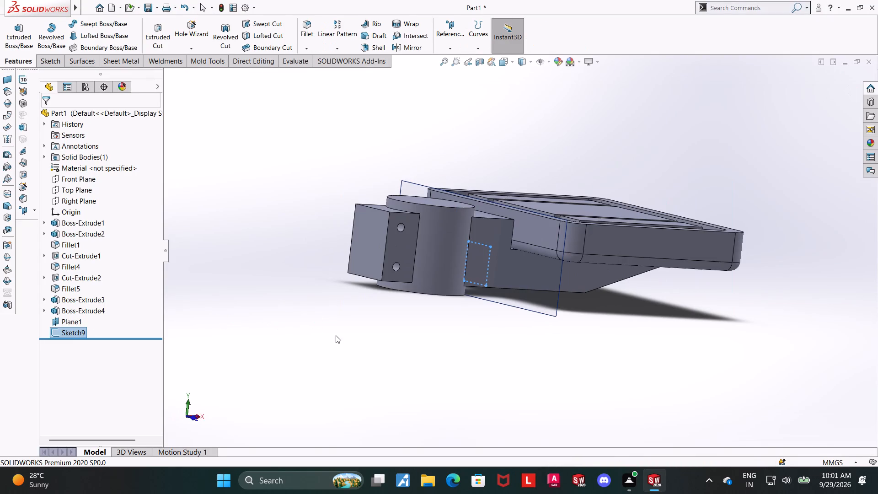
{"action": "middle_click_drag", "start_coordinate": [336, 335], "coordinate": [336, 338]}
{"action": "middle_click_drag", "start_coordinate": [267, 271], "coordinate": [246, 258]}
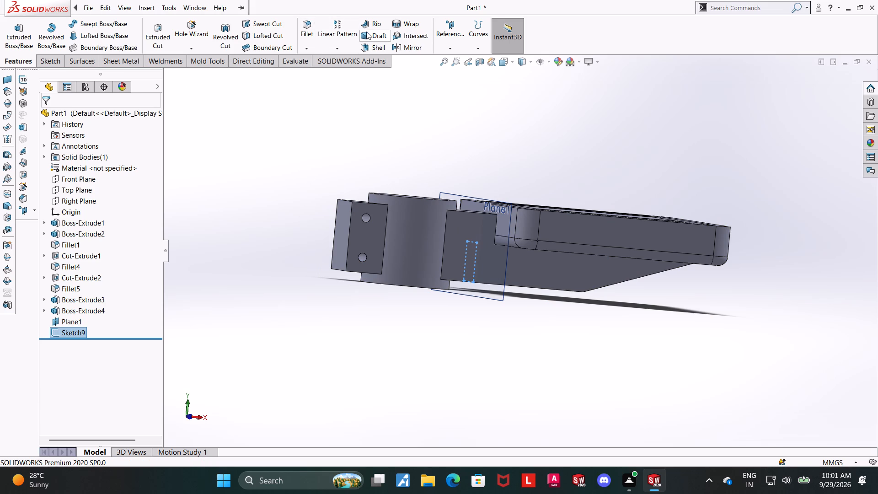
{"action": "left_click", "coordinate": [154, 28]}
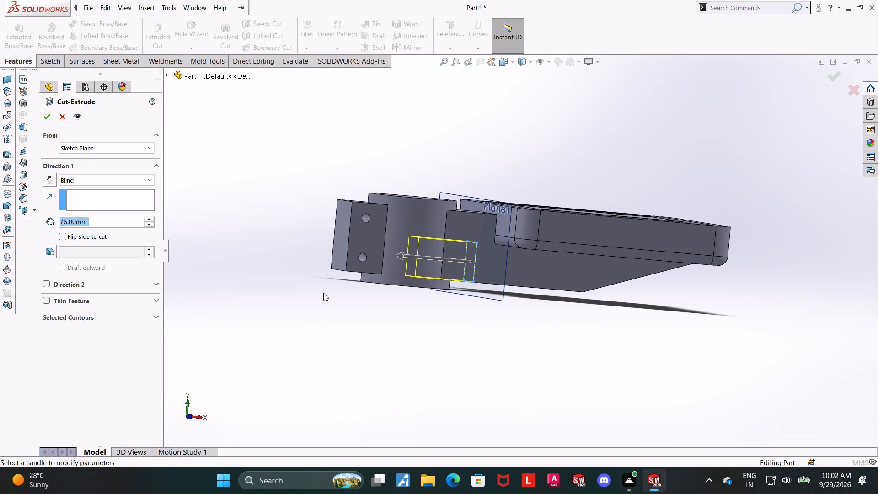
{"action": "middle_click_drag", "start_coordinate": [318, 294], "coordinate": [278, 293]}
{"action": "middle_click", "coordinate": [279, 277]}
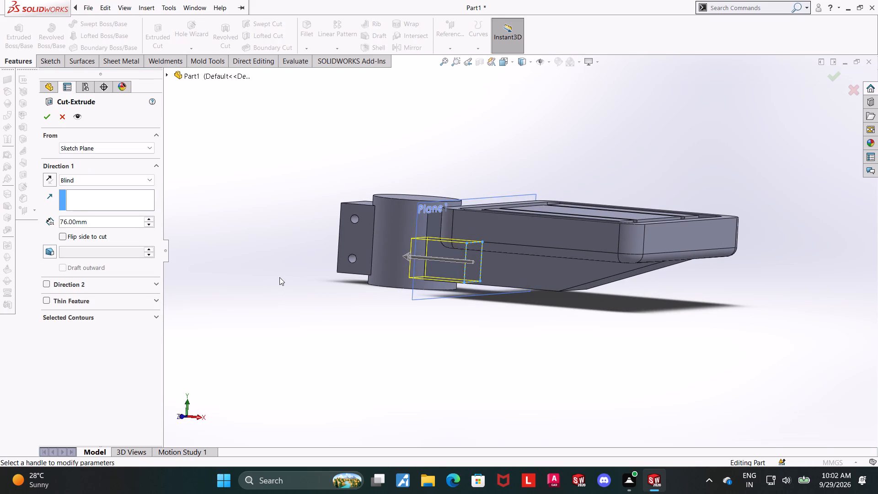
{"action": "left_click", "coordinate": [46, 180]}
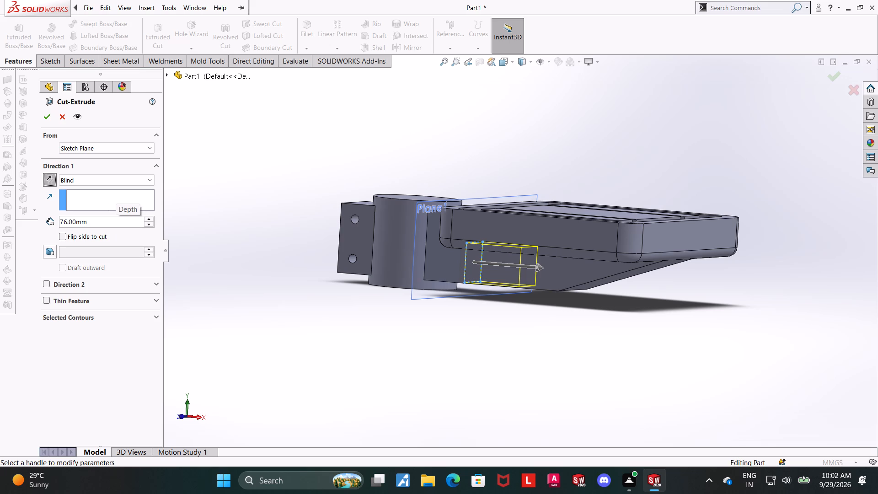
{"action": "left_click", "coordinate": [85, 180]}
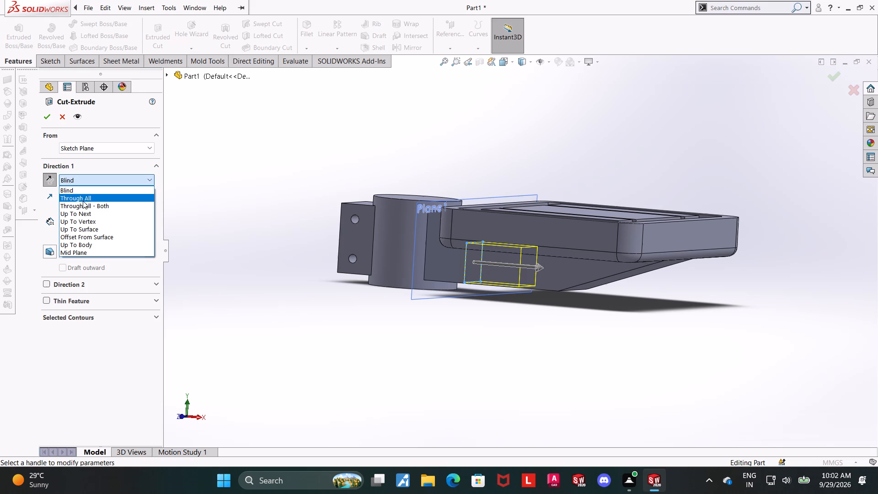
{"action": "left_click", "coordinate": [83, 201]}
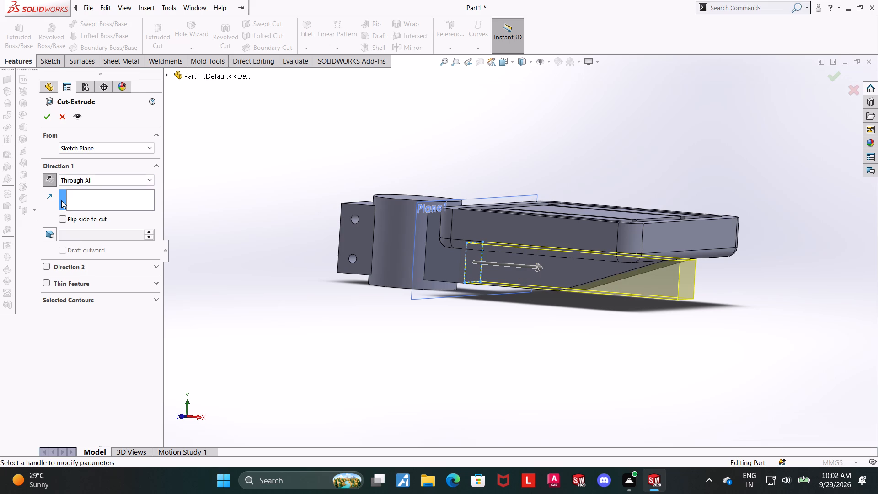
{"action": "left_click", "coordinate": [49, 114]}
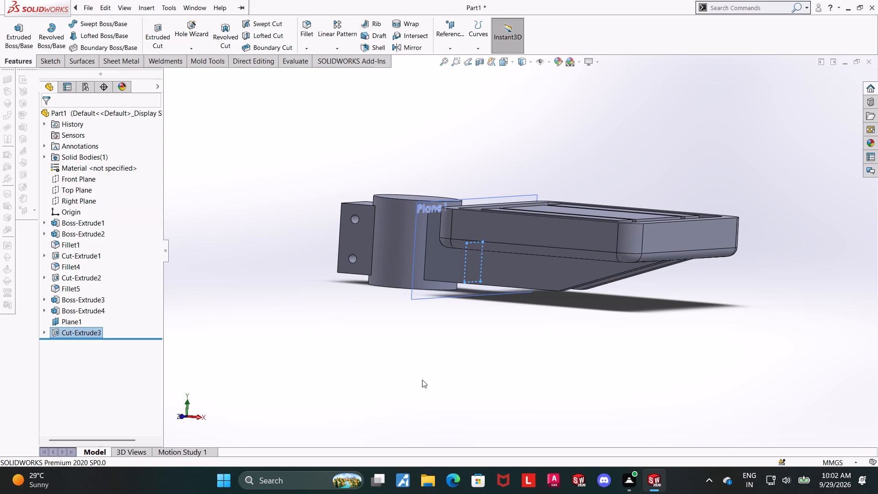
{"action": "left_click", "coordinate": [422, 380]}
Set up a 12 mm fillet on the arm channel's two long upper inner edges and its end wall's upper edge.
{"action": "middle_click_drag", "start_coordinate": [491, 357], "coordinate": [446, 313]}
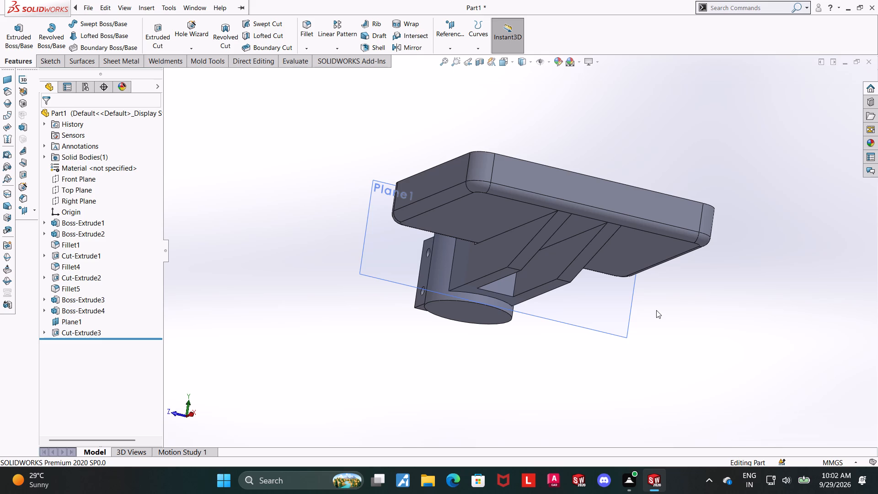
{"action": "middle_click", "coordinate": [629, 315]}
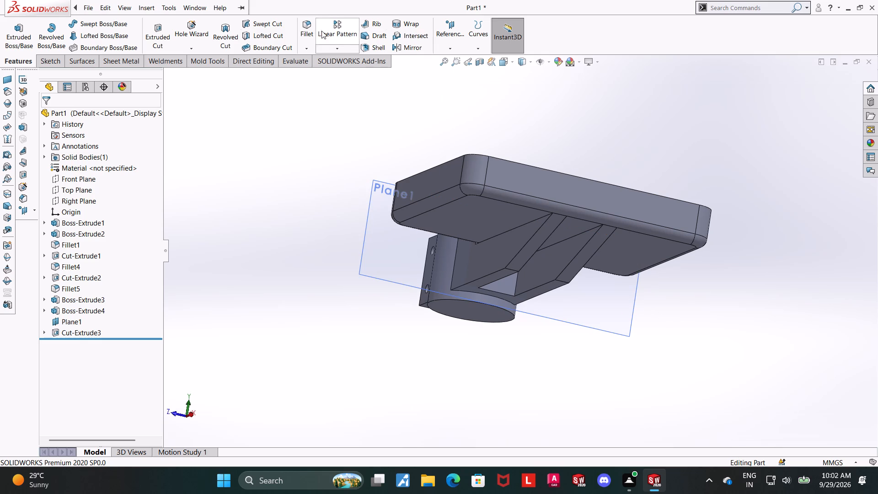
{"action": "left_click", "coordinate": [302, 32]}
{"action": "type", "text": "12"}
{"action": "key", "text": "Return"}
{"action": "middle_click_drag", "start_coordinate": [708, 381], "coordinate": [702, 381]}
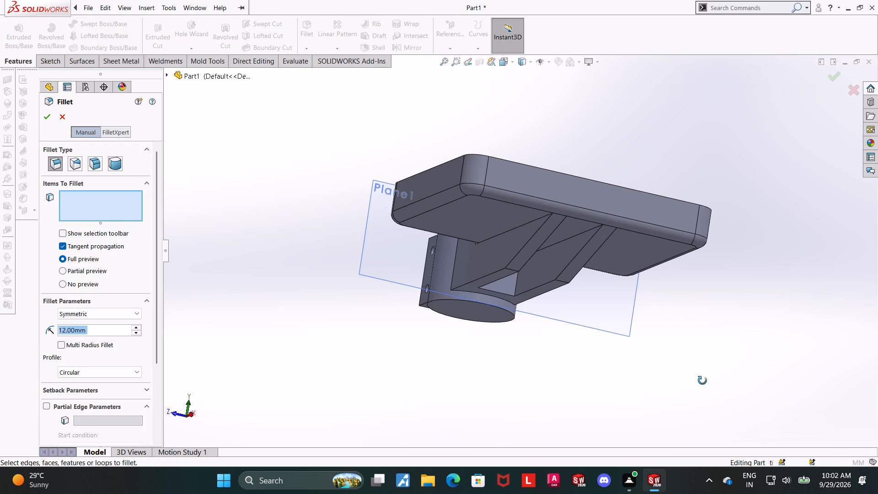
{"action": "middle_click_drag", "start_coordinate": [702, 381], "coordinate": [679, 367]}
{"action": "scroll", "coordinate": [482, 233], "scroll_direction": "down", "scroll_amount": 2}
{"action": "left_click", "coordinate": [513, 242]}
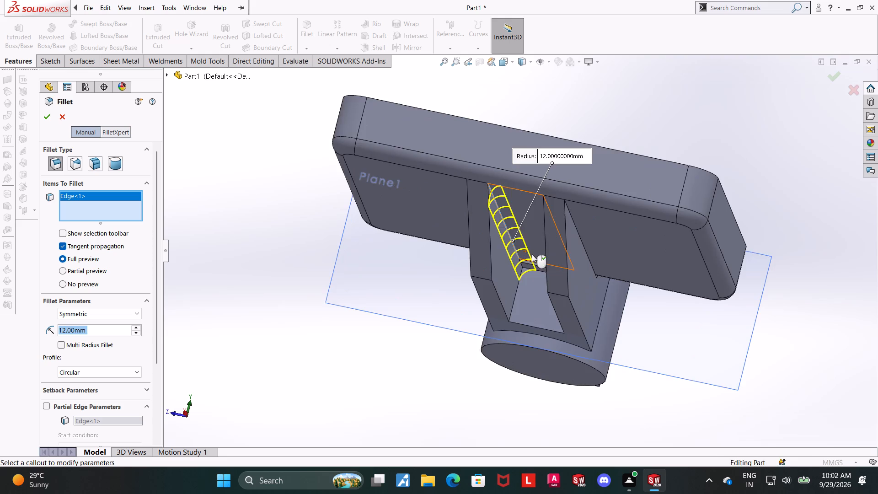
{"action": "middle_click_drag", "start_coordinate": [539, 266], "coordinate": [555, 281]}
{"action": "left_click", "coordinate": [570, 261]}
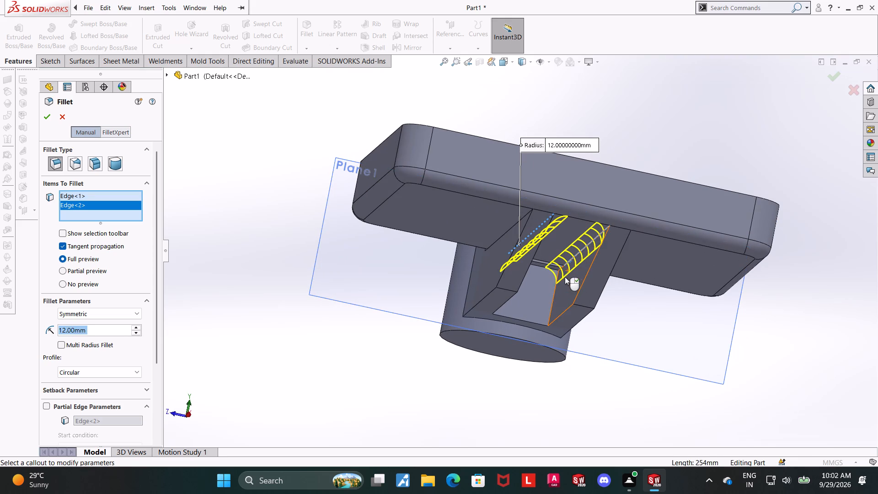
{"action": "middle_click_drag", "start_coordinate": [560, 278], "coordinate": [551, 279]}
{"action": "left_click", "coordinate": [544, 266]}
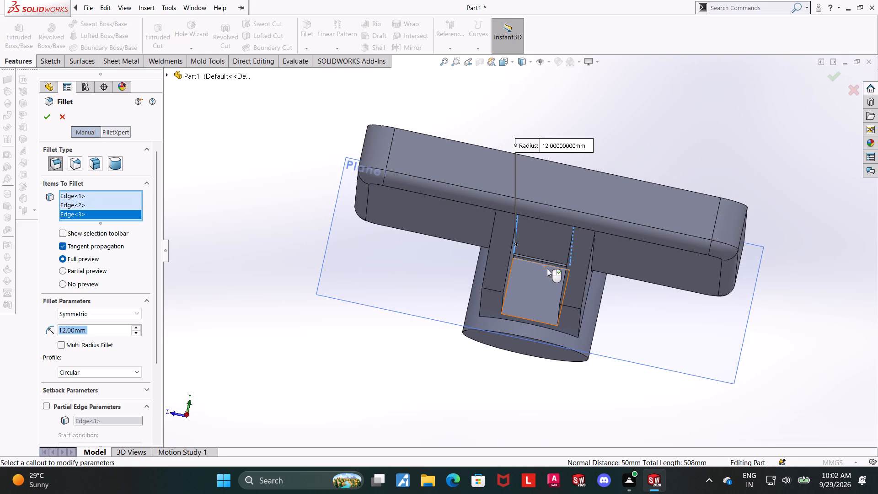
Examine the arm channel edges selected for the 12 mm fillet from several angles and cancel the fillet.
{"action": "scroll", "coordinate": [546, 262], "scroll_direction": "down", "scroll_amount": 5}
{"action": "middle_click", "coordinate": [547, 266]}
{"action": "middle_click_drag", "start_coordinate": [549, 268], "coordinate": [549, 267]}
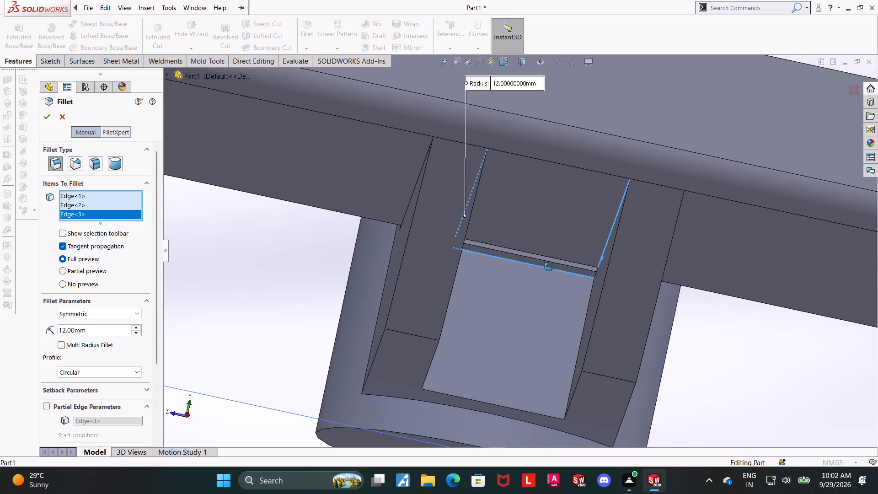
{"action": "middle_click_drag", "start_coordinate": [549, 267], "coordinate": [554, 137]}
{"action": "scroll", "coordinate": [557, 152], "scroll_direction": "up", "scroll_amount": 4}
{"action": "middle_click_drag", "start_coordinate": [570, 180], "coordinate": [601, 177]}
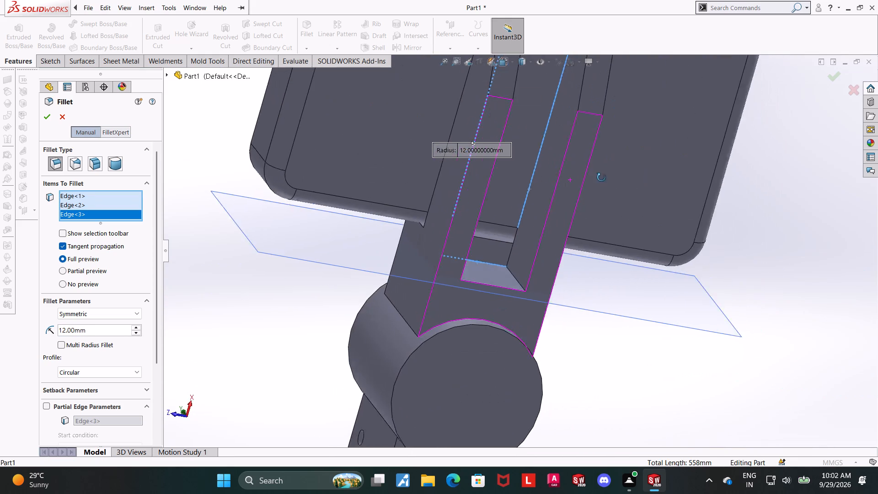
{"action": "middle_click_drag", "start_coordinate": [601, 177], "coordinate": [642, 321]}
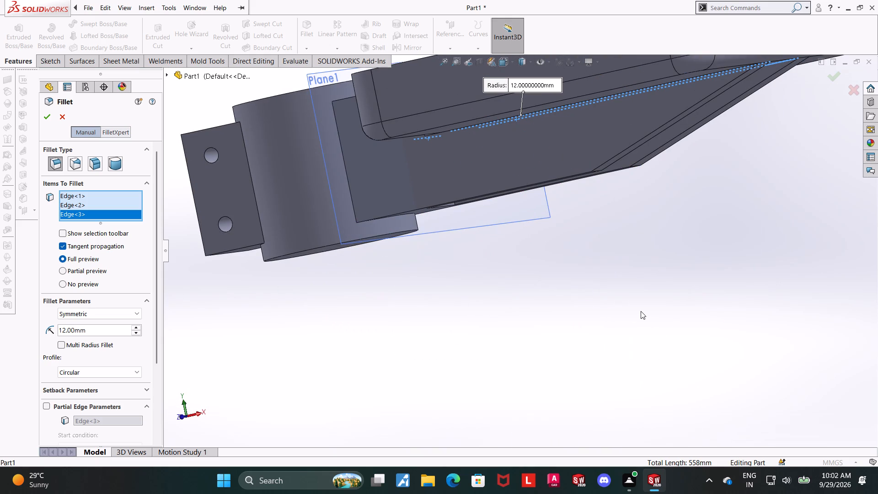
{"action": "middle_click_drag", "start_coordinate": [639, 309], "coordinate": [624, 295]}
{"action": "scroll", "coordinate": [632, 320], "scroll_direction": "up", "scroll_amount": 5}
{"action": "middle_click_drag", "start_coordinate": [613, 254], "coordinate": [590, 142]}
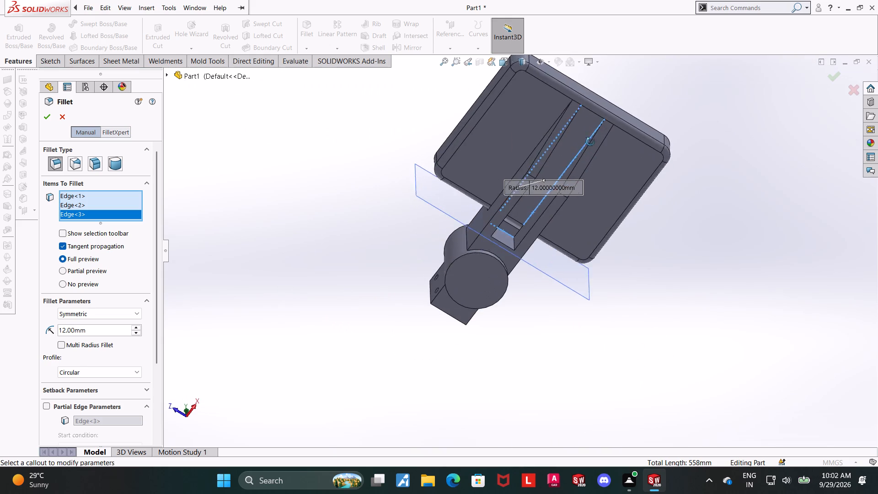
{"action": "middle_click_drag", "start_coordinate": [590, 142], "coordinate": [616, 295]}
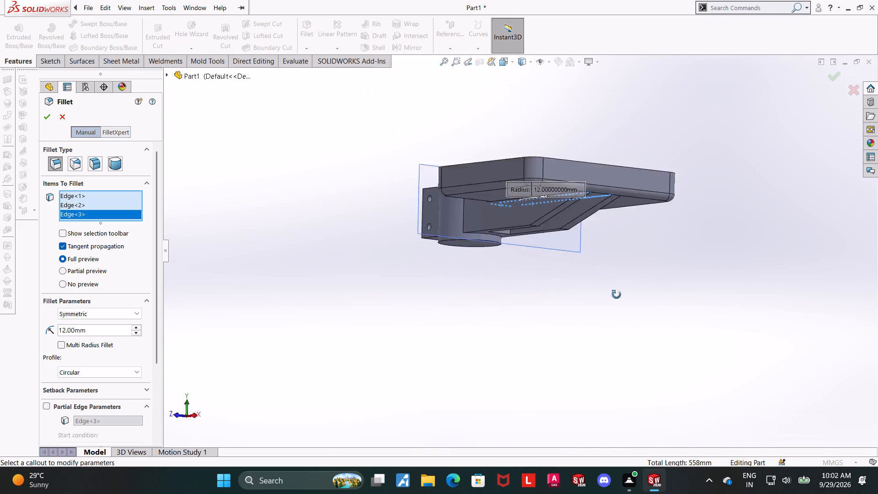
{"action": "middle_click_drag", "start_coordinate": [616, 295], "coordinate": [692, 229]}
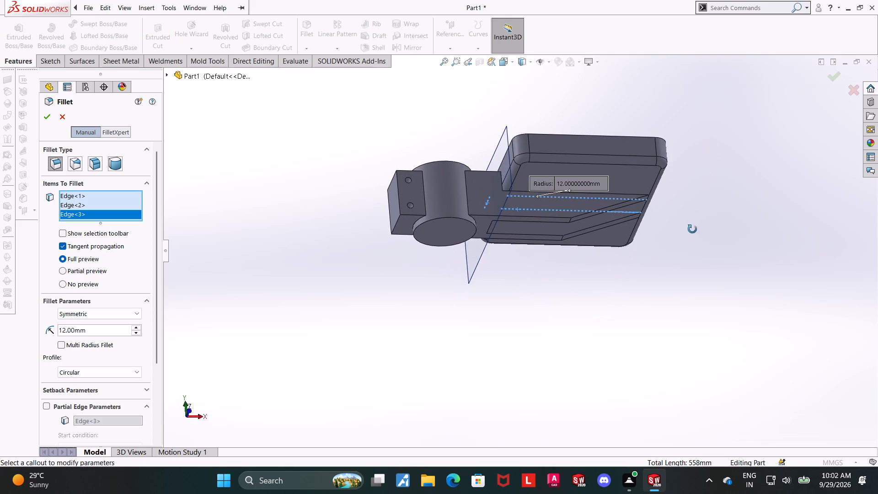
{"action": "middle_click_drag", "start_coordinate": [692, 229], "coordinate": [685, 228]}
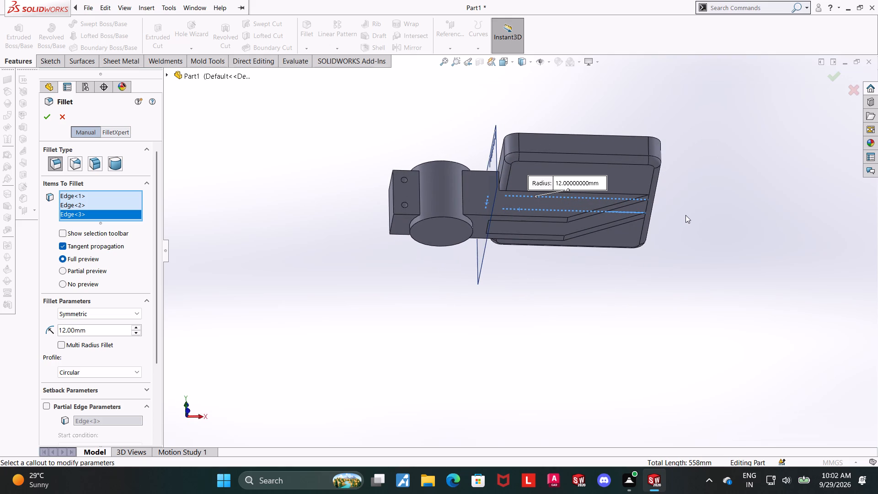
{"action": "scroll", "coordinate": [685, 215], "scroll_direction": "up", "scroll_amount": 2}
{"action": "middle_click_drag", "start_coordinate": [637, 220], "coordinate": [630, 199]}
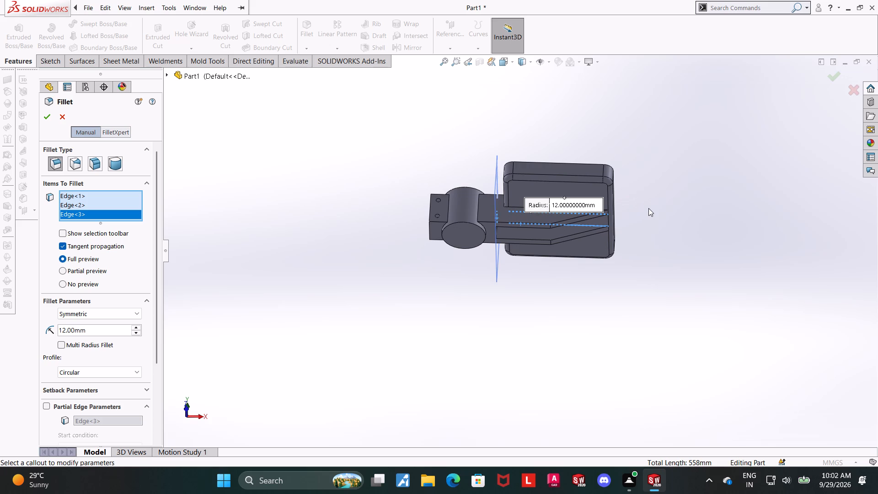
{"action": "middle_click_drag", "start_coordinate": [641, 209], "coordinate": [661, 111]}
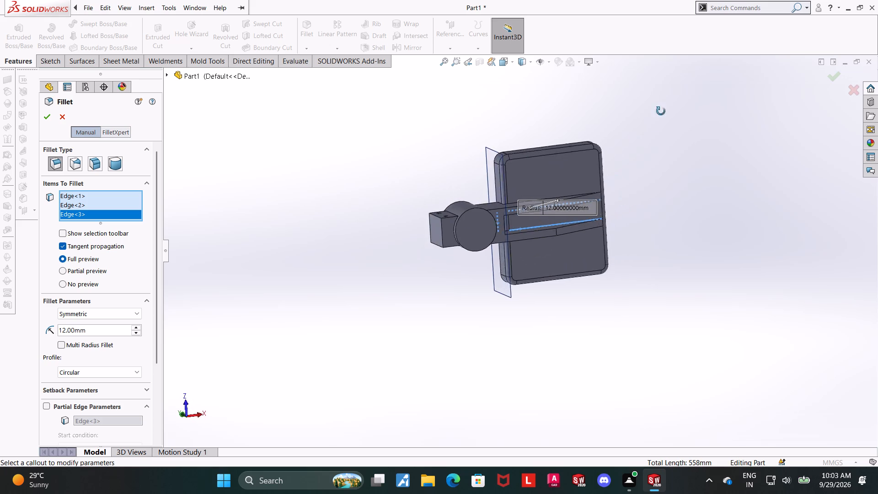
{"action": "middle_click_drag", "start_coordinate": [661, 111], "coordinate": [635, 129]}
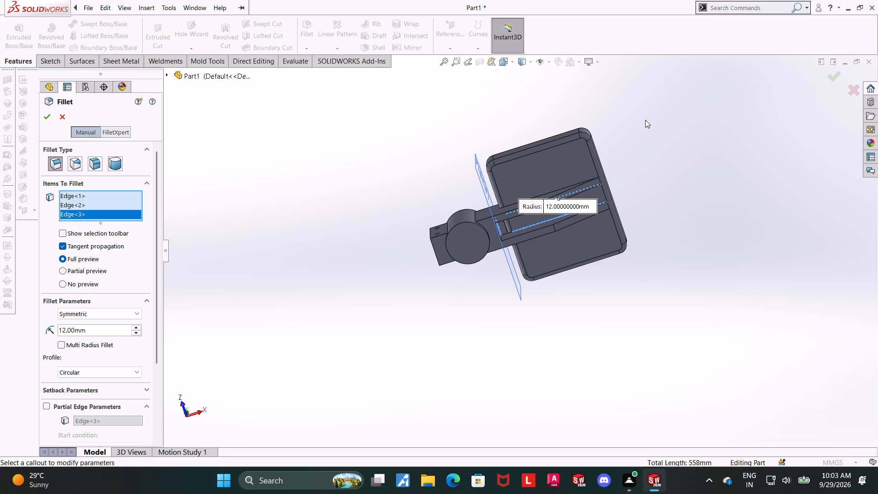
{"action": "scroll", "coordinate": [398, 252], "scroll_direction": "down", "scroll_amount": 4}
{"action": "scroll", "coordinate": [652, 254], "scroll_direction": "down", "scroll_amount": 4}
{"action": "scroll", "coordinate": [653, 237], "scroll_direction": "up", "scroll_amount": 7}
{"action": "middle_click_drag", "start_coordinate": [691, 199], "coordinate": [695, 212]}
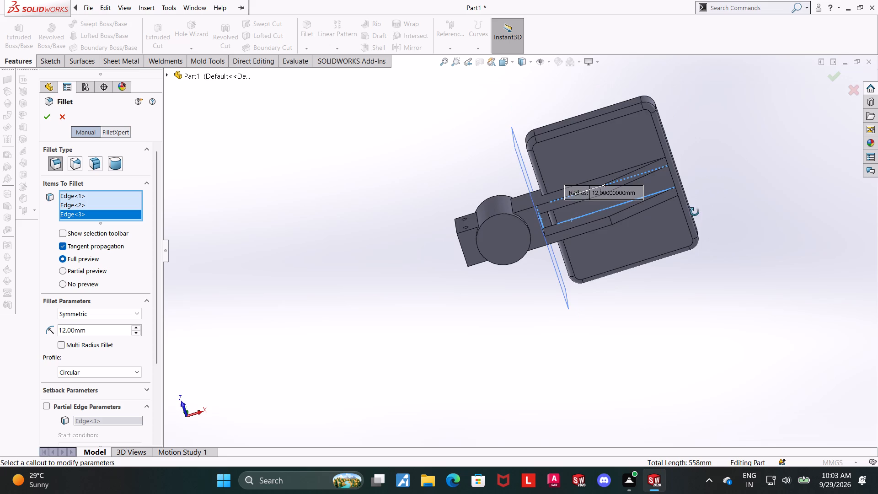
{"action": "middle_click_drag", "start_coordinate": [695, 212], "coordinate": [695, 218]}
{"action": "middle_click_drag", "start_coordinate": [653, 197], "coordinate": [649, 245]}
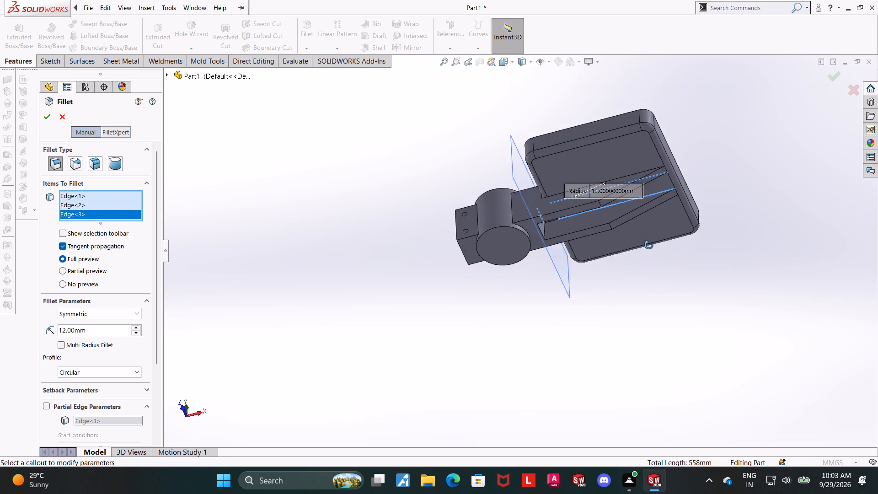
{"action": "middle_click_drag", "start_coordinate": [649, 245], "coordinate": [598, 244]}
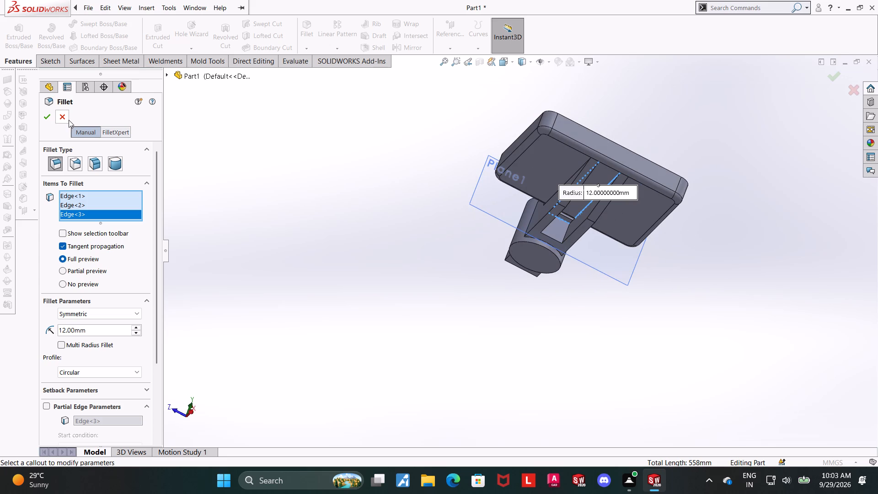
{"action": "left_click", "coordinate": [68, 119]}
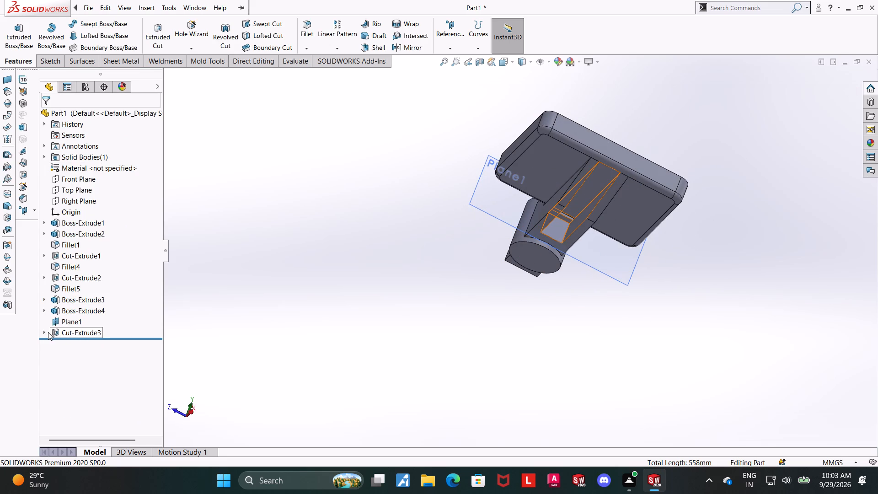
Open the arm channel cut's rectangle sketch, review it face-on, and exit the sketch.
{"action": "left_click", "coordinate": [46, 332]}
{"action": "left_click", "coordinate": [73, 339]}
{"action": "left_click", "coordinate": [83, 305]}
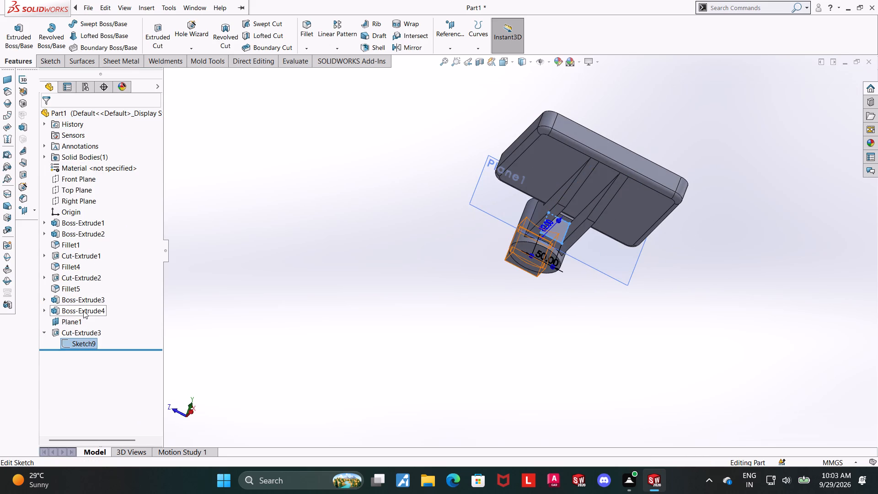
{"action": "left_click", "coordinate": [83, 342]}
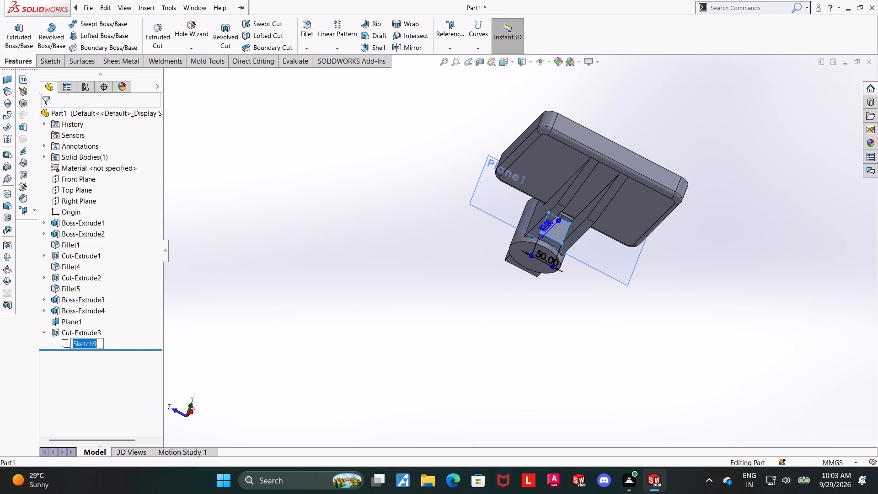
{"action": "left_click", "coordinate": [202, 342]}
{"action": "left_click", "coordinate": [92, 344]}
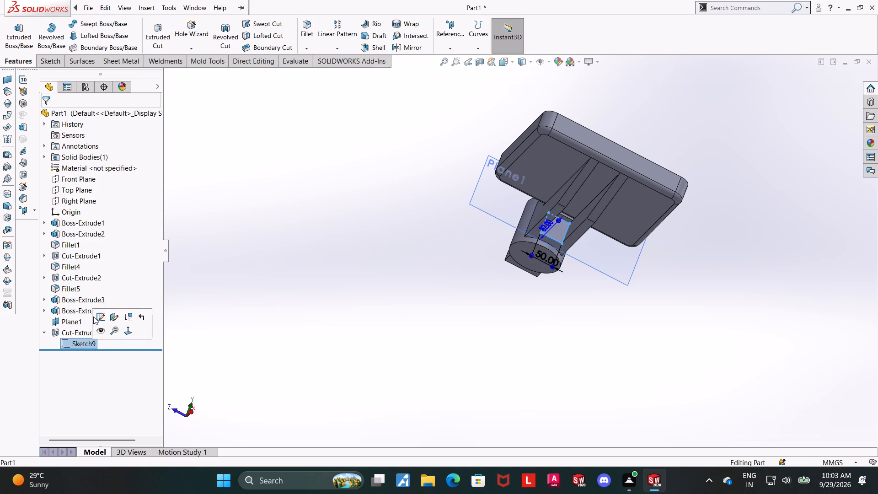
{"action": "left_click", "coordinate": [99, 317]}
{"action": "left_click", "coordinate": [86, 344]}
{"action": "left_click", "coordinate": [108, 327]}
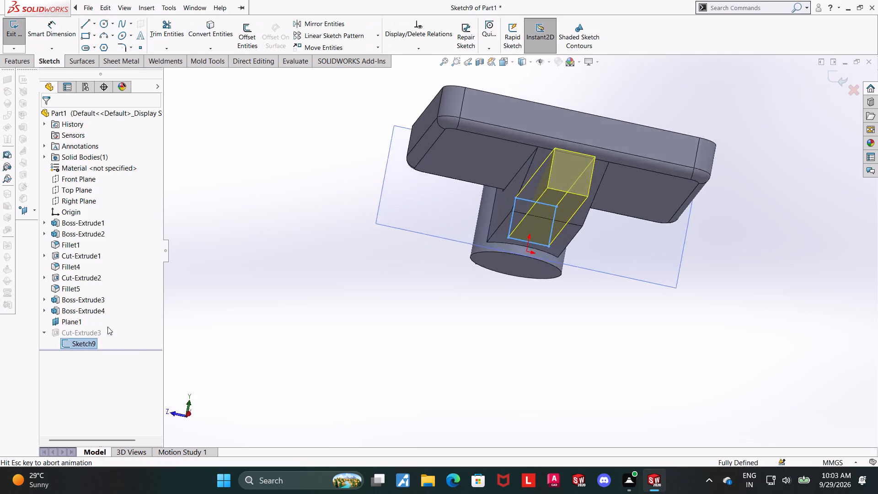
{"action": "scroll", "coordinate": [557, 220], "scroll_direction": "down", "scroll_amount": 2}
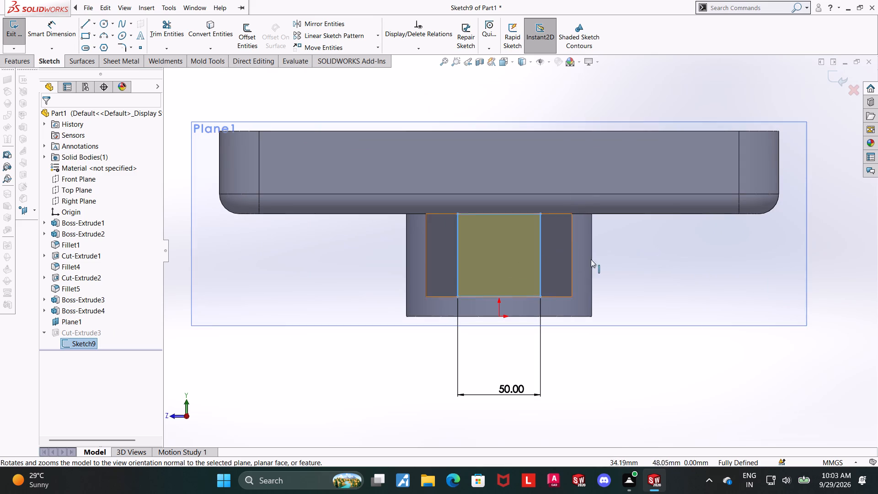
{"action": "left_click", "coordinate": [775, 397]}
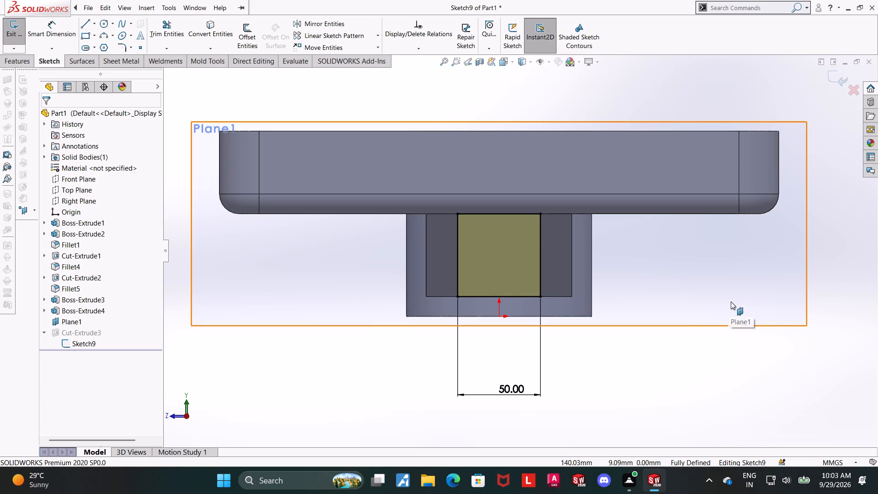
{"action": "left_click", "coordinate": [828, 76]}
Examine the arm channel, the slotted block's underside and the arm's junctions with the cylinder and block.
{"action": "middle_click_drag", "start_coordinate": [517, 349], "coordinate": [522, 349]}
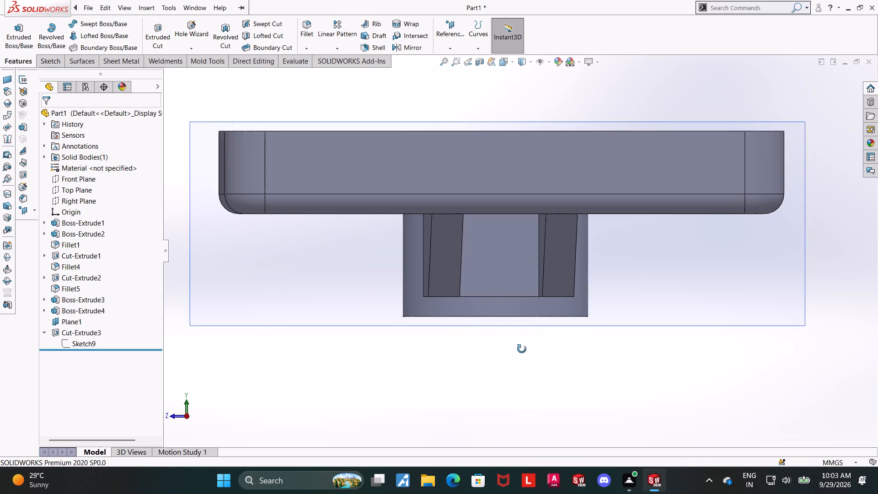
{"action": "middle_click_drag", "start_coordinate": [522, 349], "coordinate": [554, 343]}
{"action": "scroll", "coordinate": [555, 339], "scroll_direction": "up", "scroll_amount": 5}
{"action": "scroll", "coordinate": [586, 200], "scroll_direction": "down", "scroll_amount": 4}
{"action": "middle_click_drag", "start_coordinate": [595, 261], "coordinate": [579, 227]}
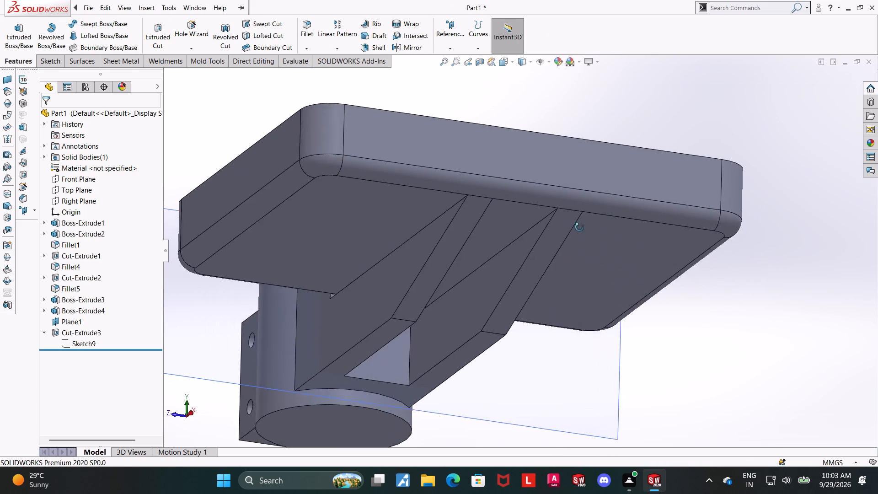
{"action": "middle_click_drag", "start_coordinate": [579, 227], "coordinate": [567, 174]}
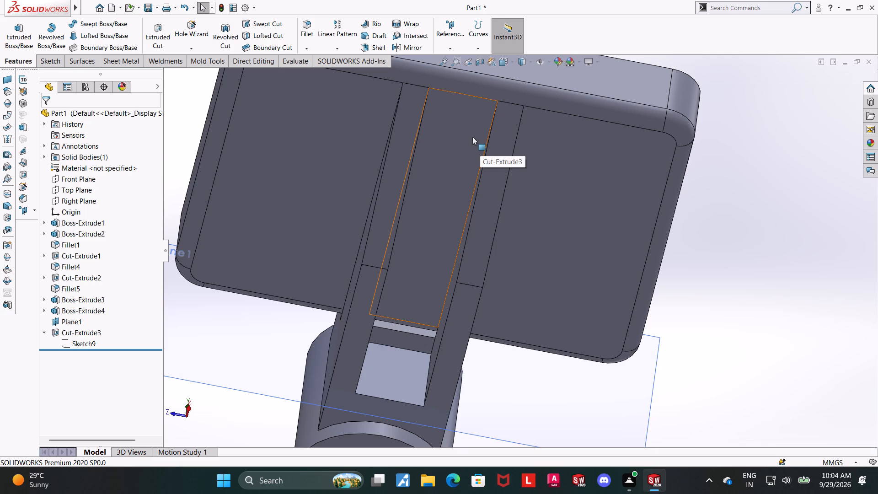
{"action": "middle_click_drag", "start_coordinate": [472, 137], "coordinate": [475, 183]}
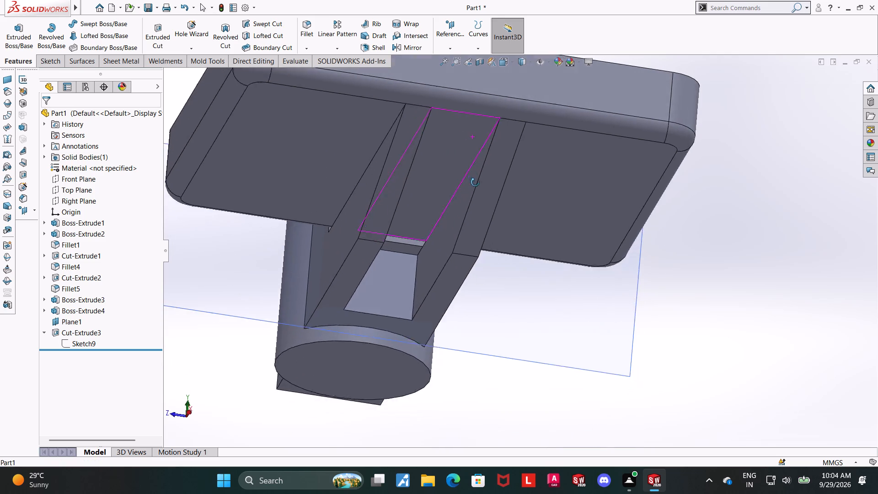
{"action": "middle_click_drag", "start_coordinate": [475, 183], "coordinate": [579, 187]}
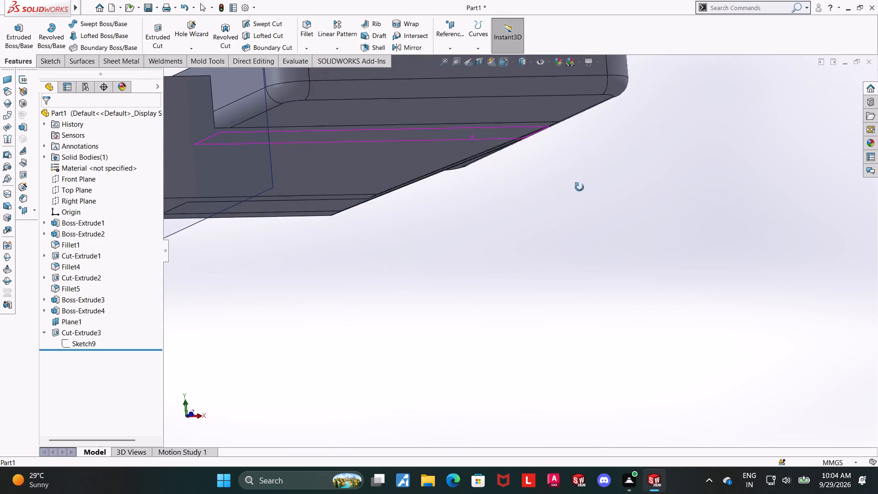
{"action": "middle_click_drag", "start_coordinate": [579, 187], "coordinate": [599, 230]}
{"action": "scroll", "coordinate": [591, 218], "scroll_direction": "up", "scroll_amount": 5}
{"action": "middle_click_drag", "start_coordinate": [562, 217], "coordinate": [542, 246]}
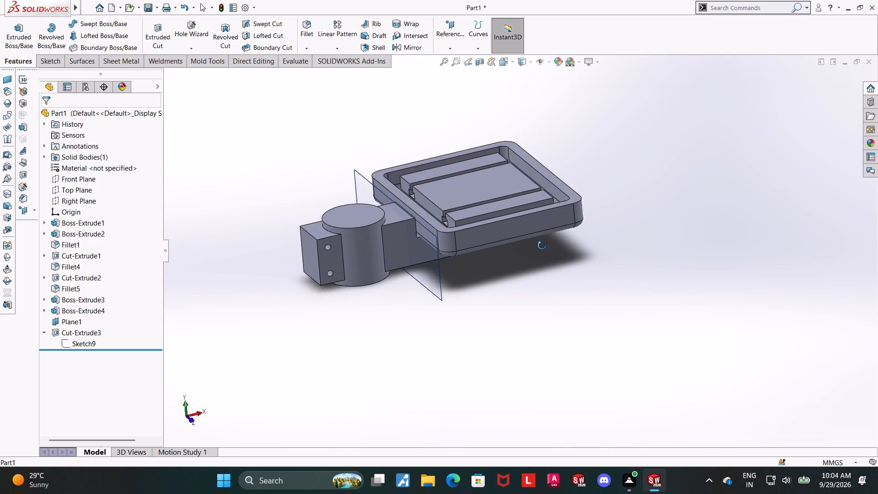
{"action": "middle_click_drag", "start_coordinate": [542, 246], "coordinate": [502, 199]}
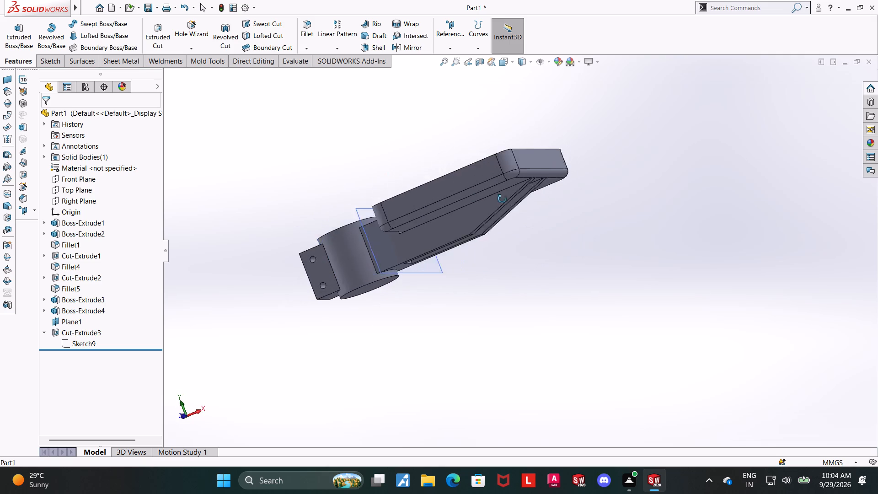
{"action": "middle_click_drag", "start_coordinate": [502, 199], "coordinate": [495, 313]}
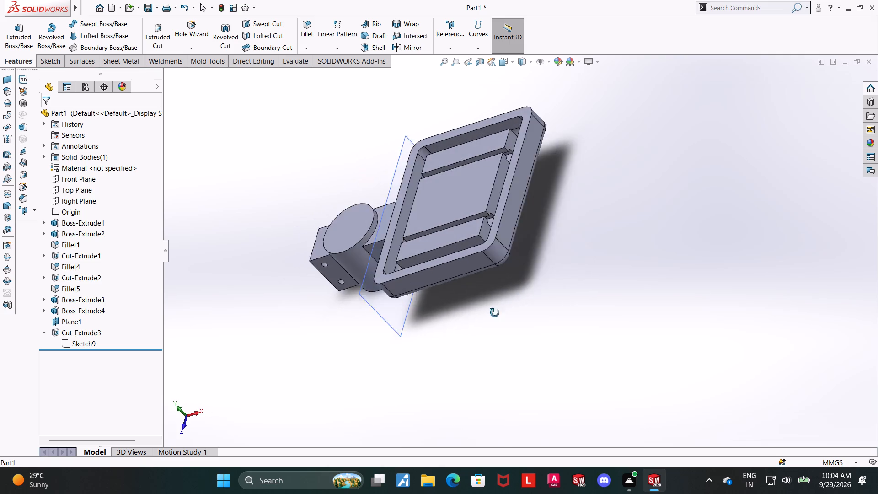
{"action": "middle_click_drag", "start_coordinate": [495, 313], "coordinate": [532, 152]}
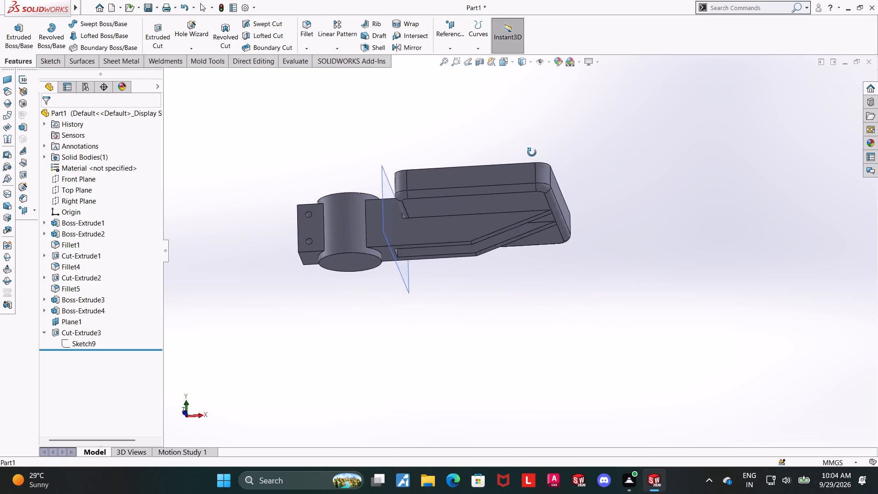
{"action": "middle_click_drag", "start_coordinate": [532, 152], "coordinate": [539, 199]}
{"action": "scroll", "coordinate": [540, 201], "scroll_direction": "up", "scroll_amount": 1}
{"action": "scroll", "coordinate": [405, 224], "scroll_direction": "down", "scroll_amount": 5}
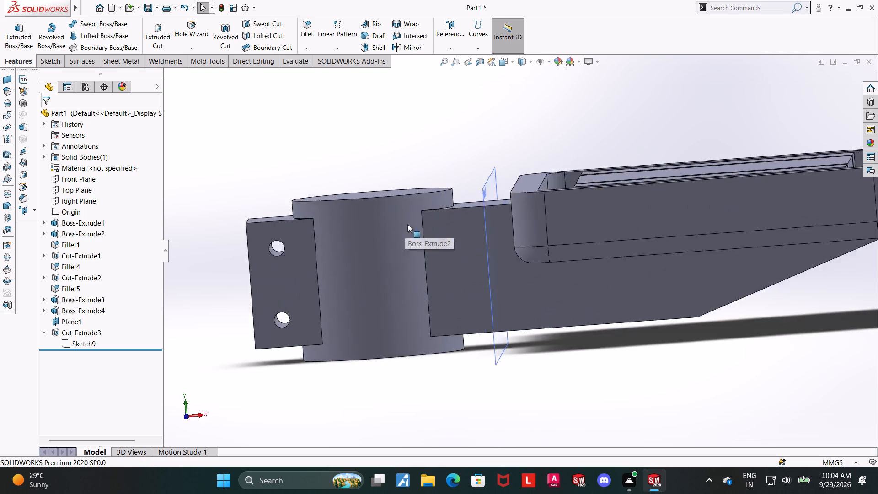
{"action": "scroll", "coordinate": [407, 224], "scroll_direction": "down", "scroll_amount": 2}
{"action": "scroll", "coordinate": [515, 232], "scroll_direction": "down", "scroll_amount": 5}
{"action": "middle_click_drag", "start_coordinate": [562, 233], "coordinate": [565, 242]}
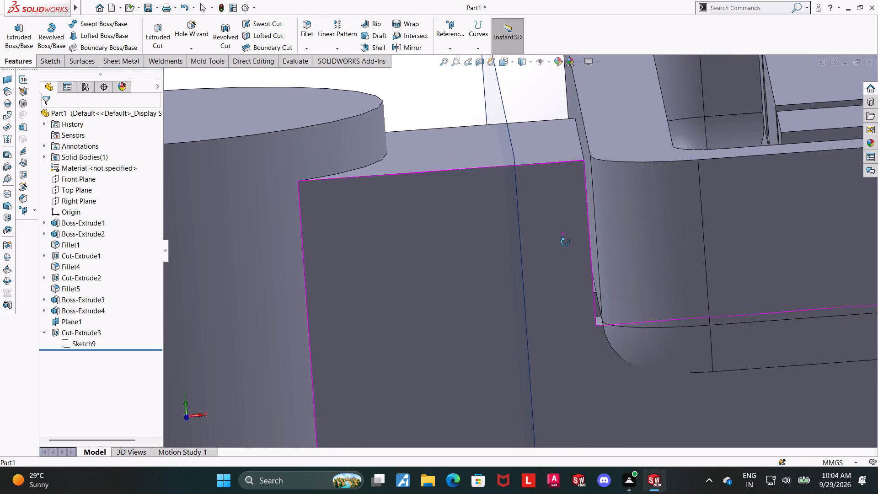
{"action": "middle_click_drag", "start_coordinate": [565, 242], "coordinate": [565, 242]}
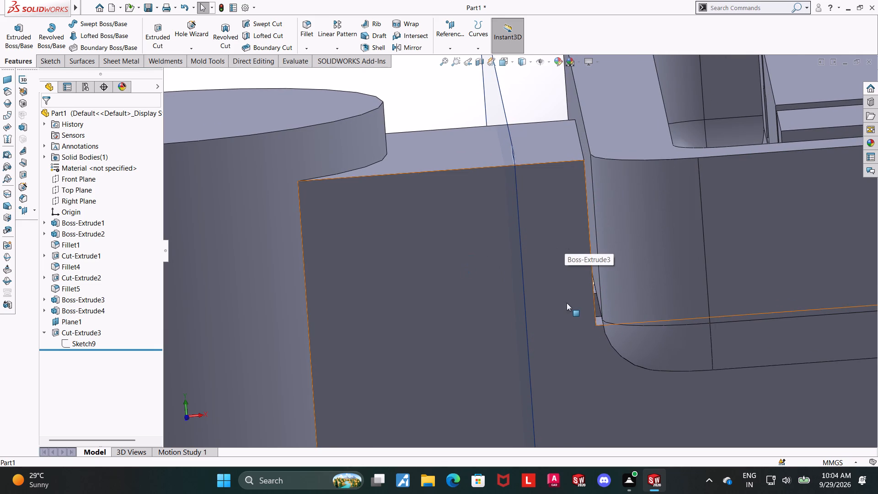
{"action": "scroll", "coordinate": [569, 292], "scroll_direction": "up", "scroll_amount": 2}
{"action": "scroll", "coordinate": [594, 281], "scroll_direction": "down", "scroll_amount": 3}
{"action": "middle_click_drag", "start_coordinate": [609, 335], "coordinate": [605, 266]}
{"action": "scroll", "coordinate": [605, 317], "scroll_direction": "up", "scroll_amount": 6}
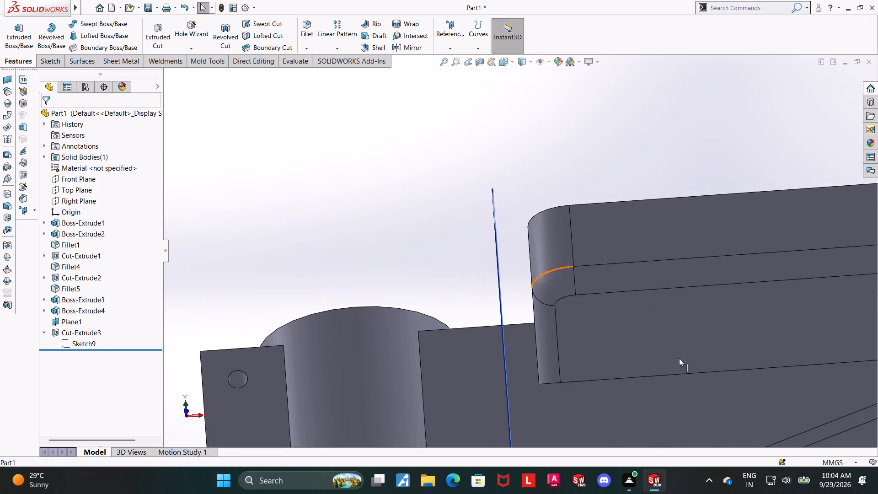
{"action": "scroll", "coordinate": [679, 360], "scroll_direction": "up", "scroll_amount": 4}
{"action": "middle_click_drag", "start_coordinate": [657, 330], "coordinate": [657, 342]}
{"action": "scroll", "coordinate": [657, 330], "scroll_direction": "up", "scroll_amount": 1}
{"action": "scroll", "coordinate": [626, 295], "scroll_direction": "down", "scroll_amount": 3}
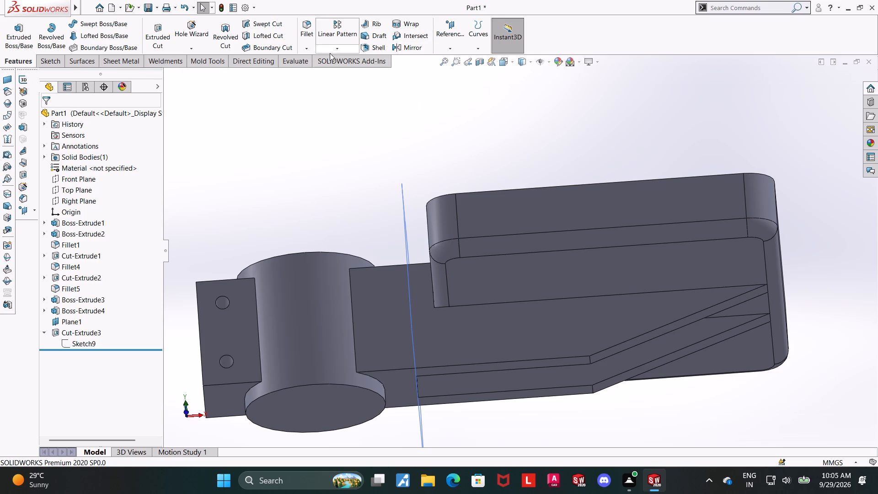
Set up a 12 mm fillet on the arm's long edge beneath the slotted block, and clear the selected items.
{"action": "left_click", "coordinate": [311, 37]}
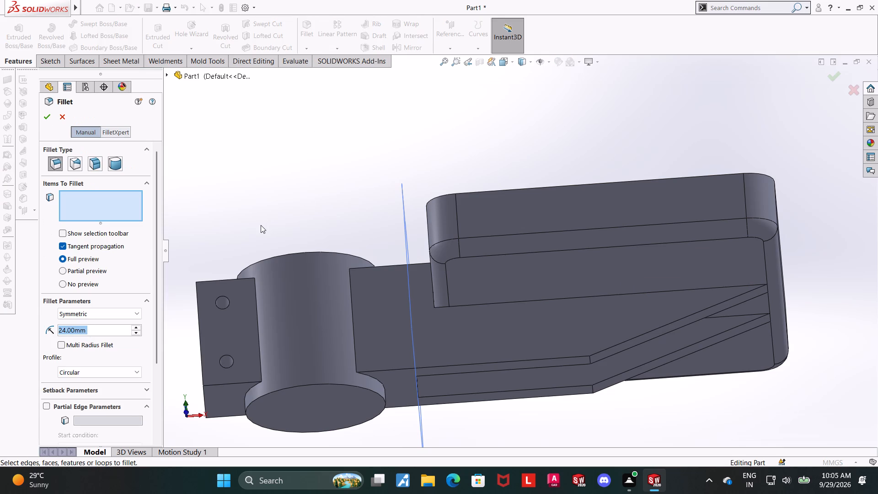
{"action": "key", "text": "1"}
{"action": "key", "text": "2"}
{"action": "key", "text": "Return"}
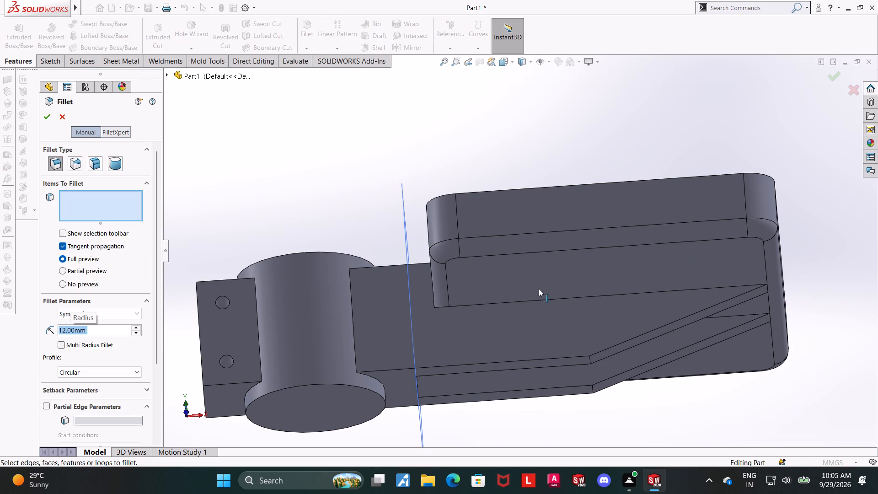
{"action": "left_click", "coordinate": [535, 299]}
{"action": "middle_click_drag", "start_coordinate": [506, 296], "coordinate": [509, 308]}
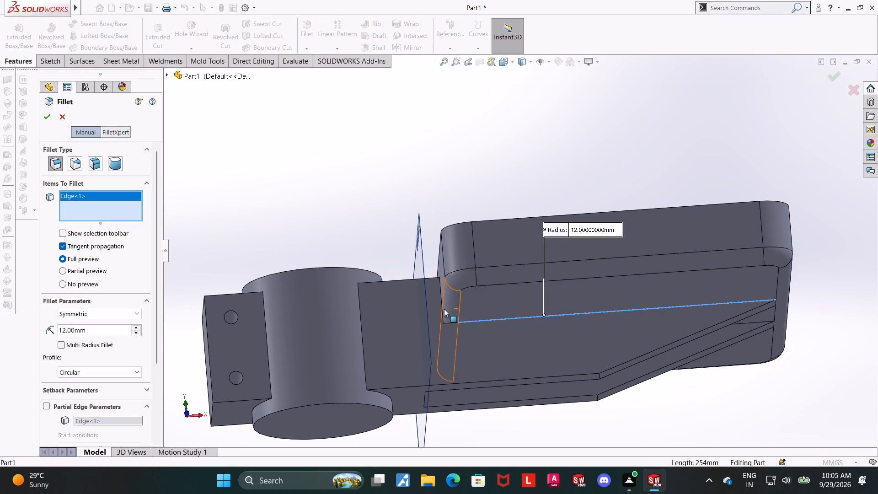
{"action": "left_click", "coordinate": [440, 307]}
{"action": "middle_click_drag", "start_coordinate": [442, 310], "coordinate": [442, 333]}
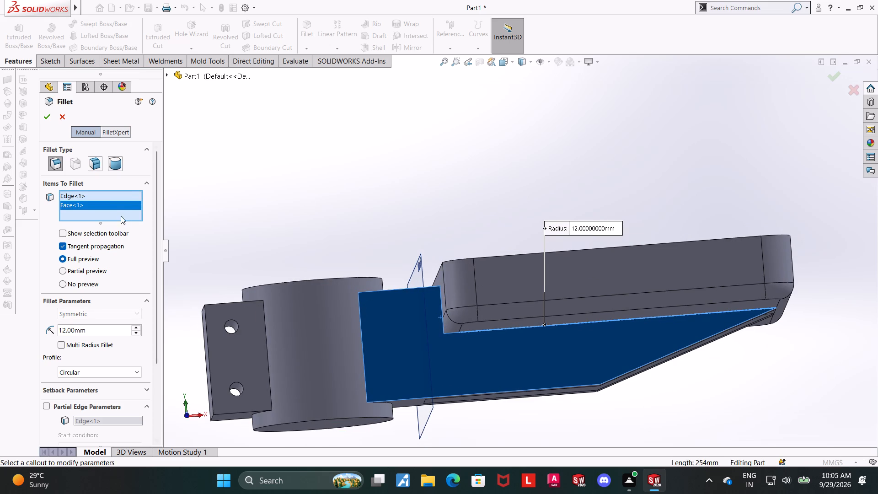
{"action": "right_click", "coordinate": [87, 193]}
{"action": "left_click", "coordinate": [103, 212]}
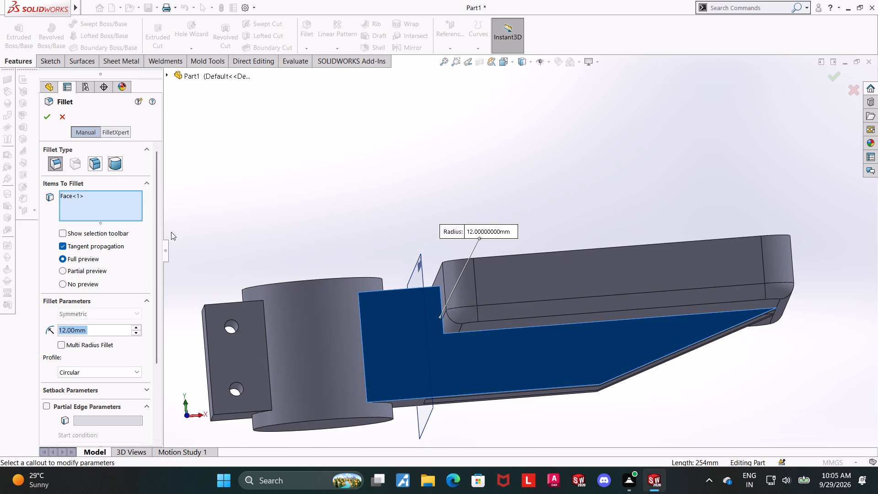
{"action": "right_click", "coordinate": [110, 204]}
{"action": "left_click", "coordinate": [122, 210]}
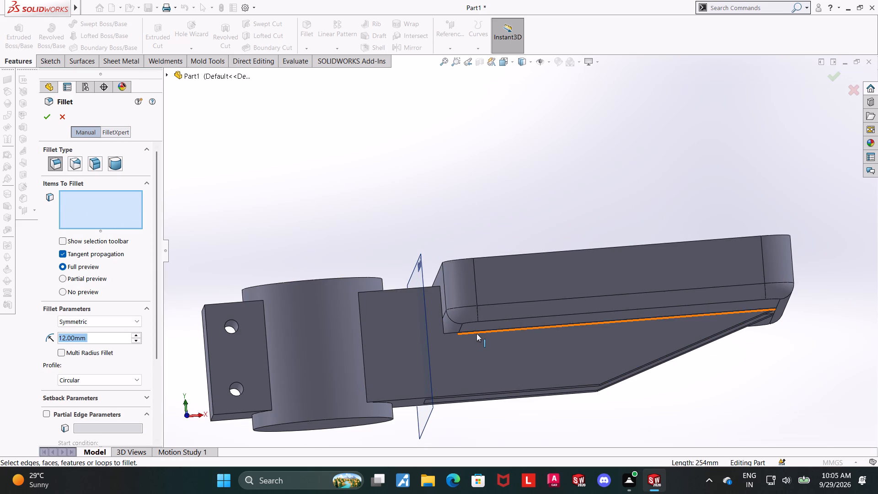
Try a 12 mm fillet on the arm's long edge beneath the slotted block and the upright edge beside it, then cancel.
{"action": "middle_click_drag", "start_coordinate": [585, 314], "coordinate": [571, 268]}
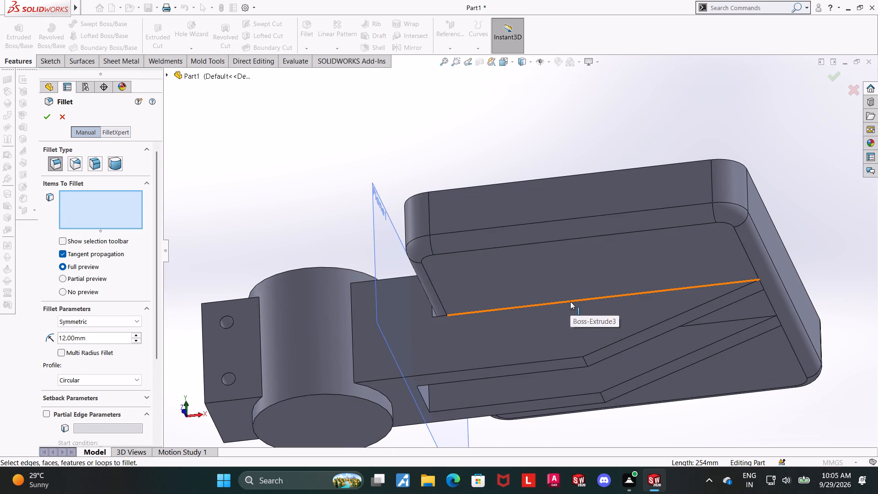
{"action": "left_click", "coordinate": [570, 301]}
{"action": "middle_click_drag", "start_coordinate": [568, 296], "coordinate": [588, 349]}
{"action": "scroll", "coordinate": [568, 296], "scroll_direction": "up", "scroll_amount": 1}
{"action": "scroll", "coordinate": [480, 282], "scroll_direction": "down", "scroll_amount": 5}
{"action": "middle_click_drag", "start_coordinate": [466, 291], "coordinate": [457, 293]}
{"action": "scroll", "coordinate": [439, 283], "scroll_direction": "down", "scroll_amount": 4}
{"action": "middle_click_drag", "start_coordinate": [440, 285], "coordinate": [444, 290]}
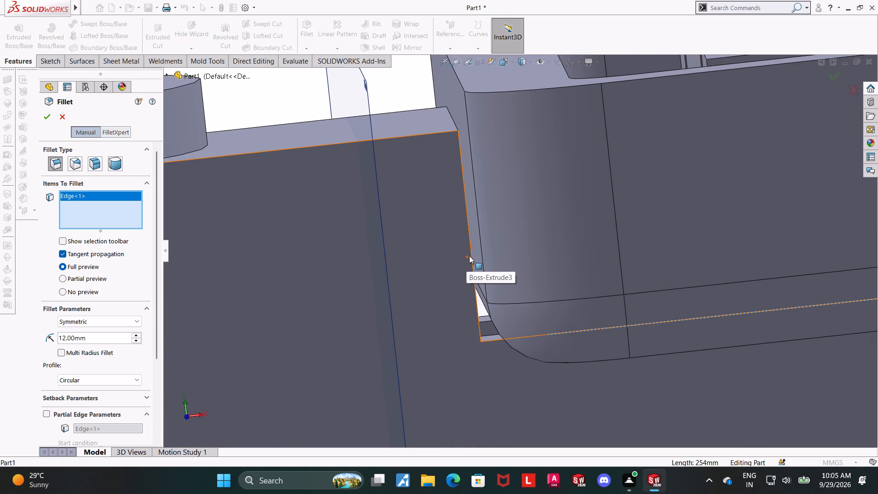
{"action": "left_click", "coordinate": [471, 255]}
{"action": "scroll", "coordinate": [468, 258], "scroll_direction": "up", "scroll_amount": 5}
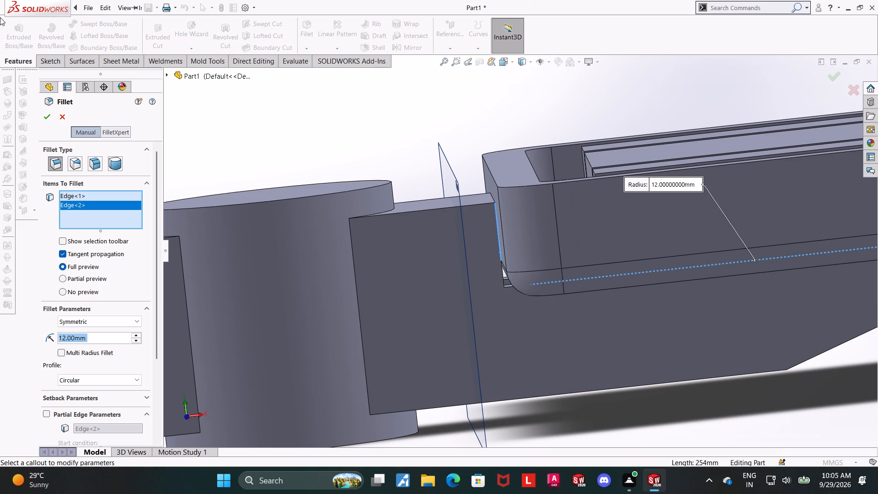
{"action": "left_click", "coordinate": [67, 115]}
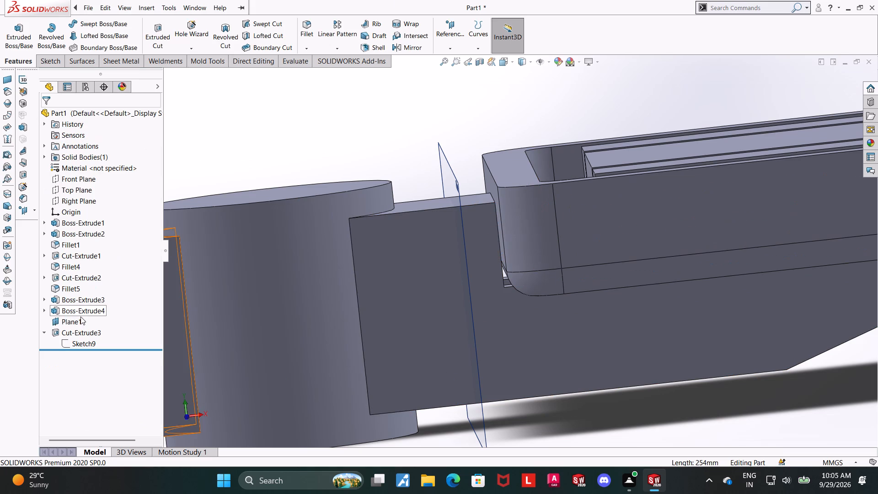
Add a 12 mm sketch fillet to the arm profile's inner corner at the slotted block's lower end, and exit the sketch.
{"action": "left_click", "coordinate": [44, 311]}
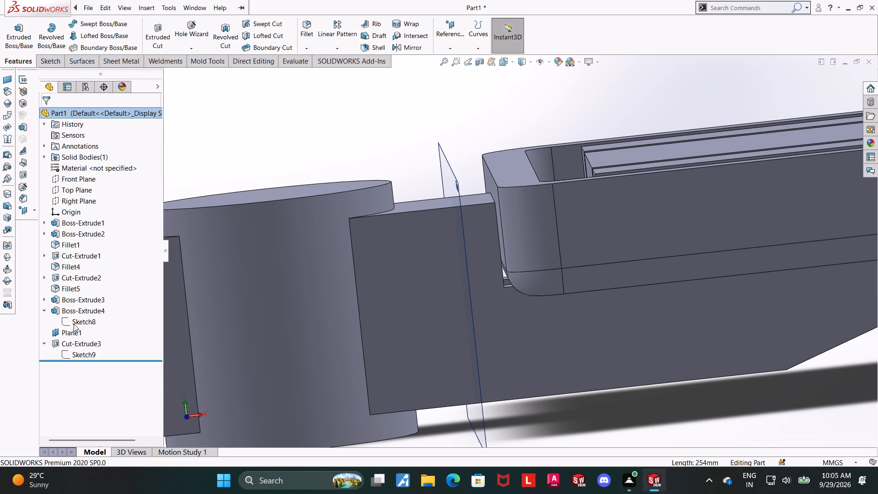
{"action": "left_click", "coordinate": [46, 295]}
{"action": "left_click", "coordinate": [68, 308]}
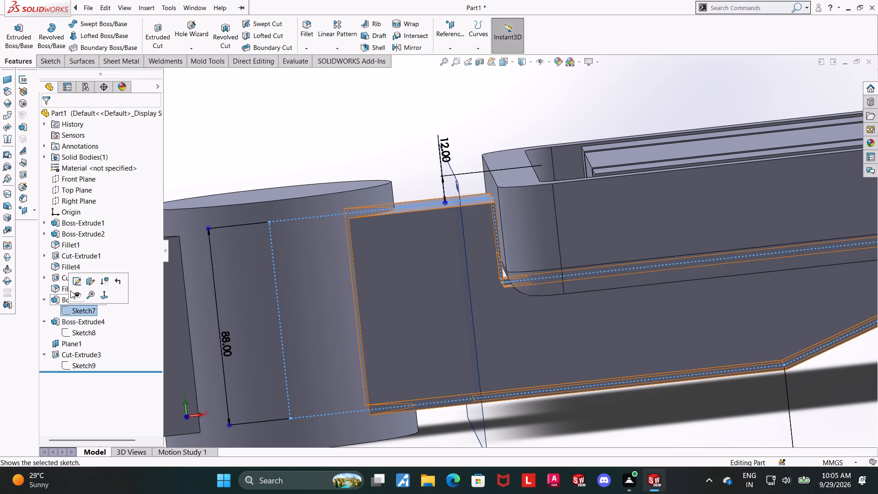
{"action": "left_click", "coordinate": [76, 280]}
{"action": "left_click", "coordinate": [76, 310]}
{"action": "left_click", "coordinate": [99, 298]}
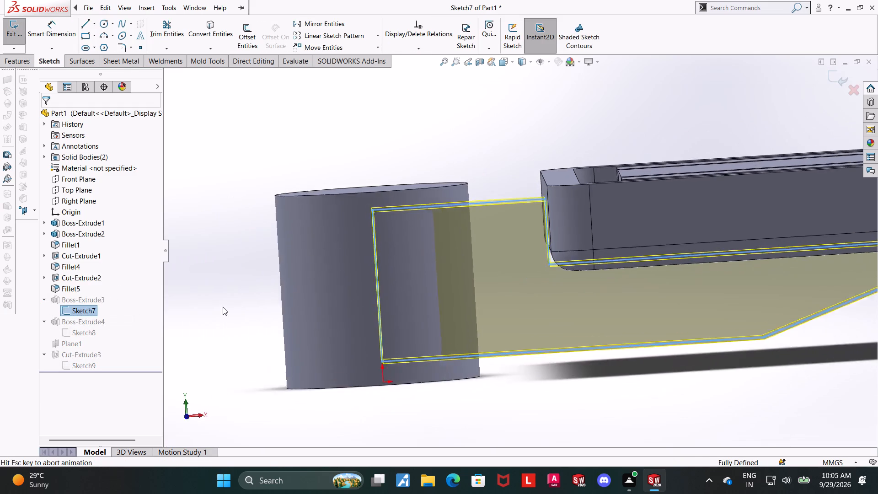
{"action": "scroll", "coordinate": [574, 225], "scroll_direction": "down", "scroll_amount": 2}
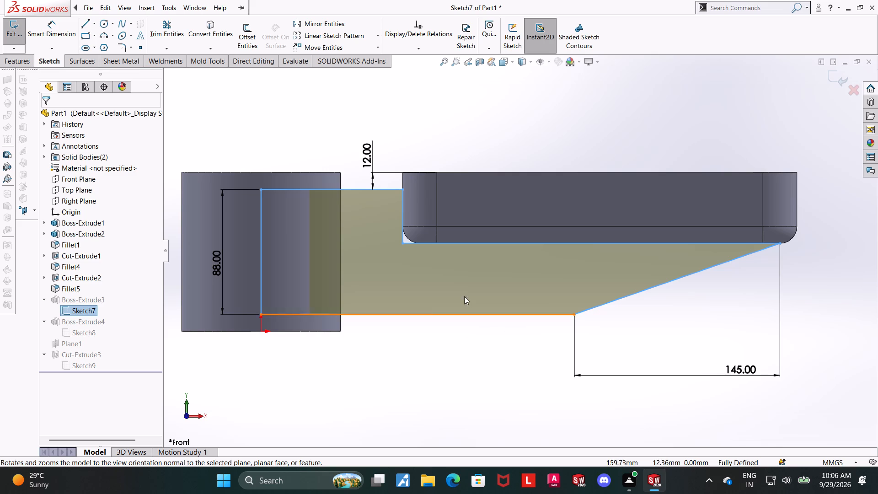
{"action": "scroll", "coordinate": [417, 234], "scroll_direction": "down", "scroll_amount": 4}
{"action": "left_click", "coordinate": [126, 47]}
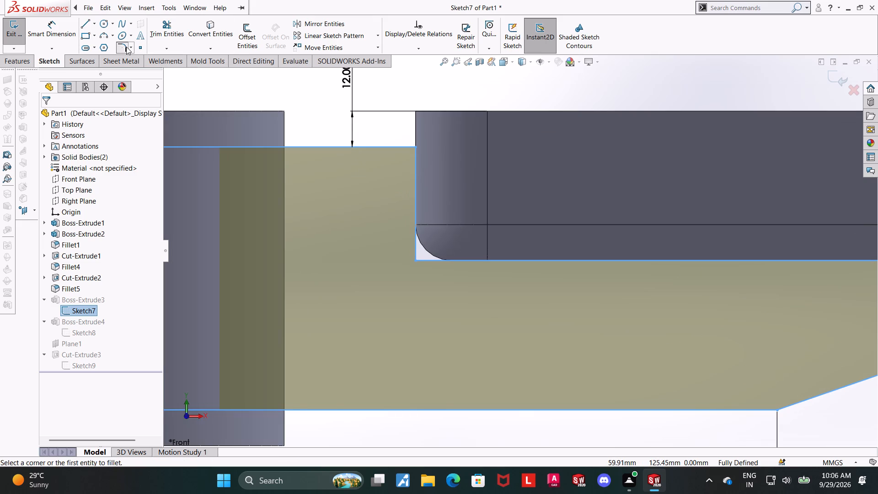
{"action": "left_click", "coordinate": [416, 261]}
{"action": "left_click", "coordinate": [52, 119]}
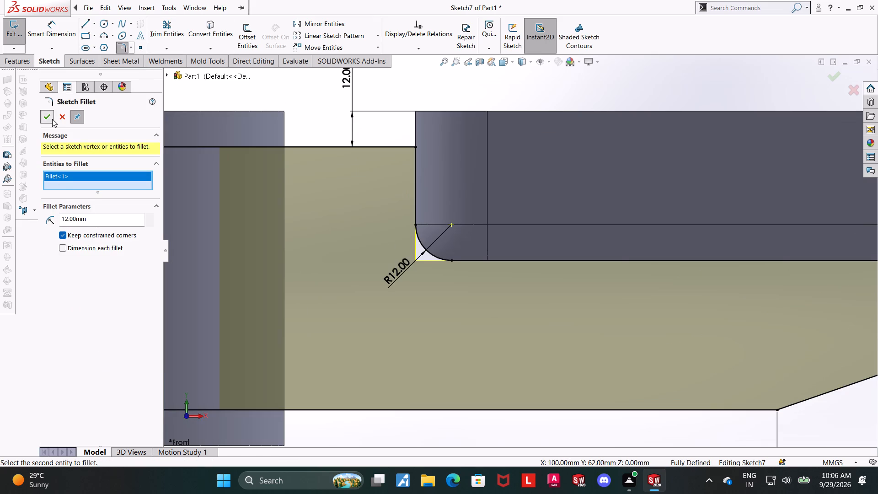
{"action": "left_click", "coordinate": [44, 115]}
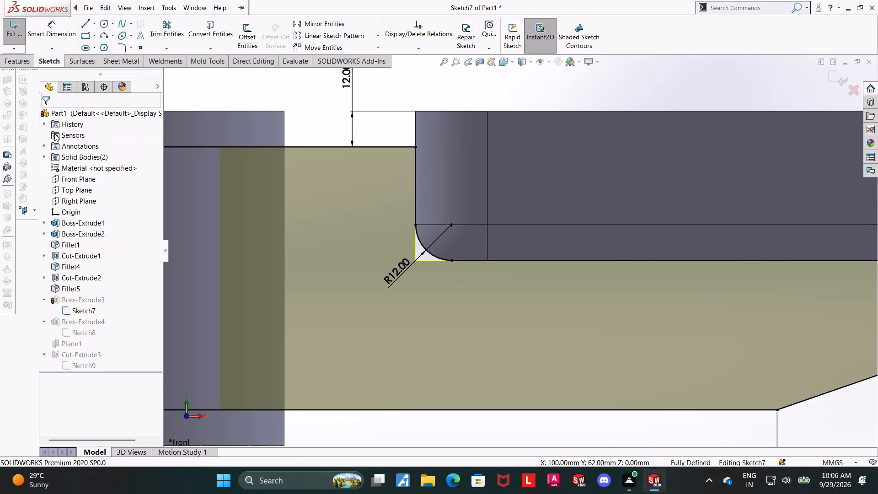
{"action": "scroll", "coordinate": [334, 220], "scroll_direction": "up", "scroll_amount": 3}
{"action": "left_click", "coordinate": [833, 80]}
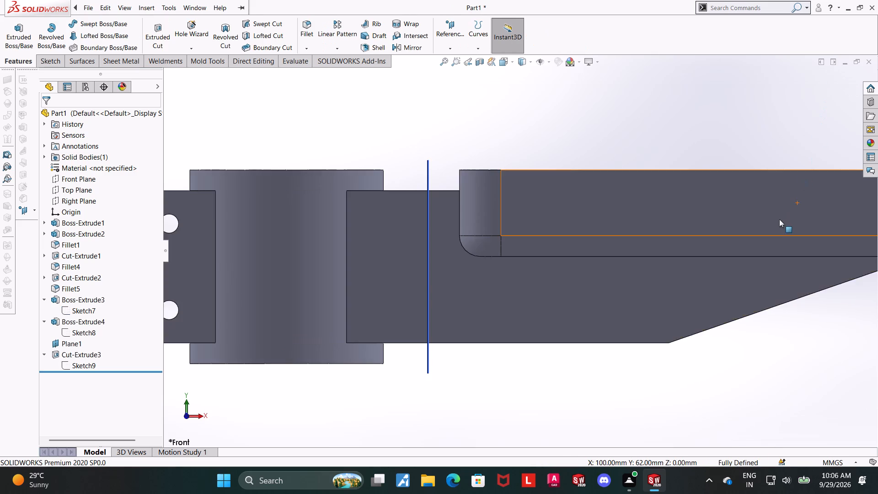
Set up a 12 mm fillet on the arm channel's two long upper inner edges and its end wall's upper edge.
{"action": "scroll", "coordinate": [776, 221], "scroll_direction": "up", "scroll_amount": 5}
{"action": "middle_click_drag", "start_coordinate": [670, 331], "coordinate": [637, 317]}
{"action": "scroll", "coordinate": [633, 314], "scroll_direction": "up", "scroll_amount": 1}
{"action": "left_click", "coordinate": [620, 306]}
{"action": "middle_click_drag", "start_coordinate": [614, 305], "coordinate": [533, 264]}
{"action": "scroll", "coordinate": [612, 305], "scroll_direction": "up", "scroll_amount": 1}
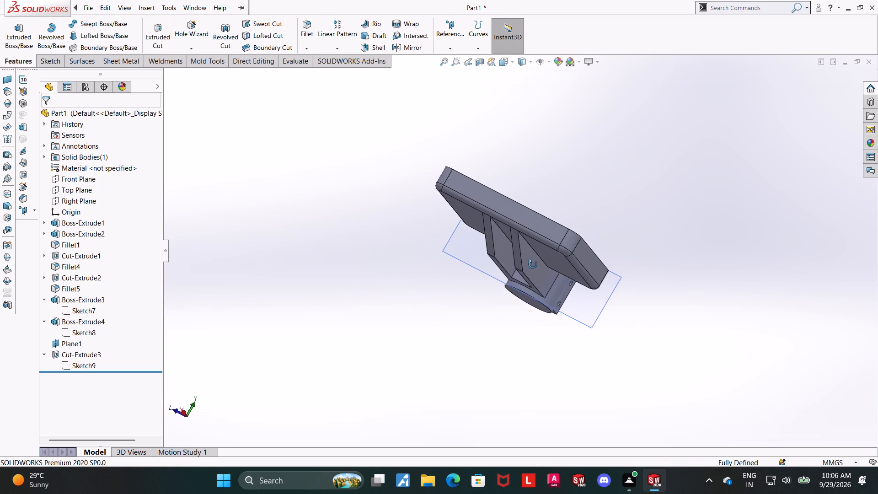
{"action": "middle_click_drag", "start_coordinate": [533, 264], "coordinate": [545, 283]}
{"action": "scroll", "coordinate": [512, 256], "scroll_direction": "down", "scroll_amount": 3}
{"action": "middle_click_drag", "start_coordinate": [522, 264], "coordinate": [535, 267]}
{"action": "scroll", "coordinate": [536, 263], "scroll_direction": "down", "scroll_amount": 5}
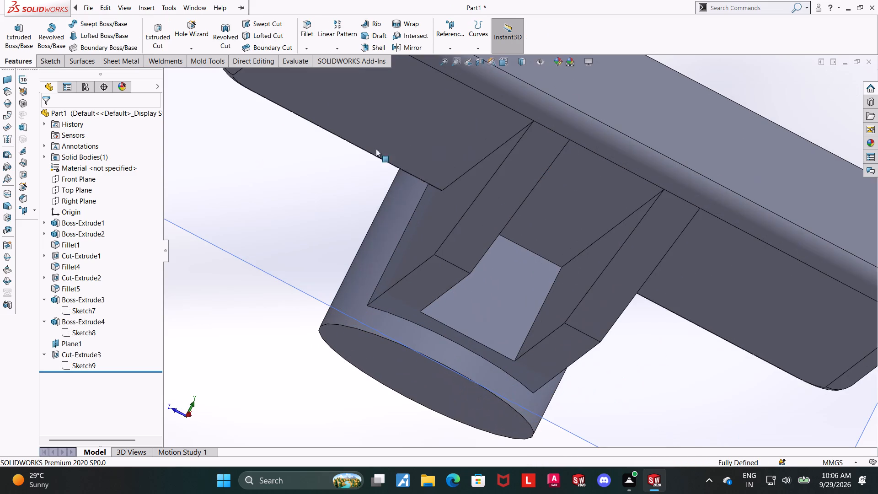
{"action": "left_click", "coordinate": [304, 31]}
{"action": "middle_click_drag", "start_coordinate": [402, 338], "coordinate": [418, 334]}
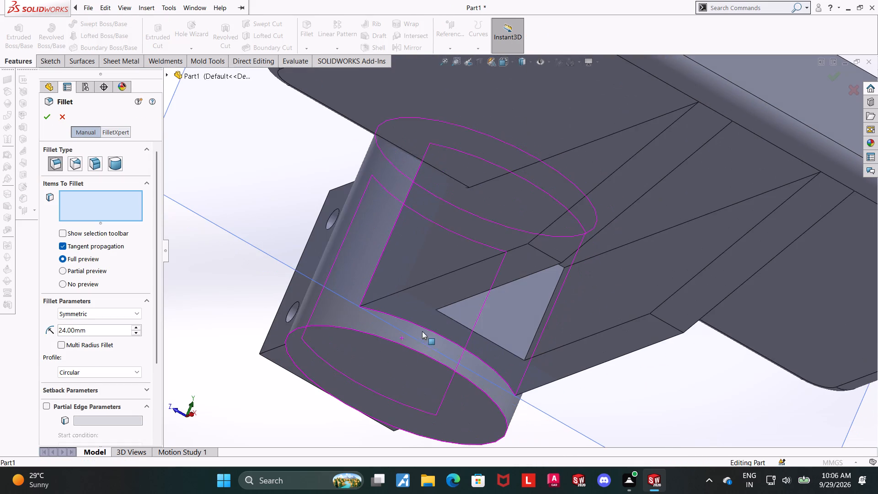
{"action": "key", "text": "1"}
{"action": "key", "text": "2"}
{"action": "double_click", "coordinate": [103, 329]}
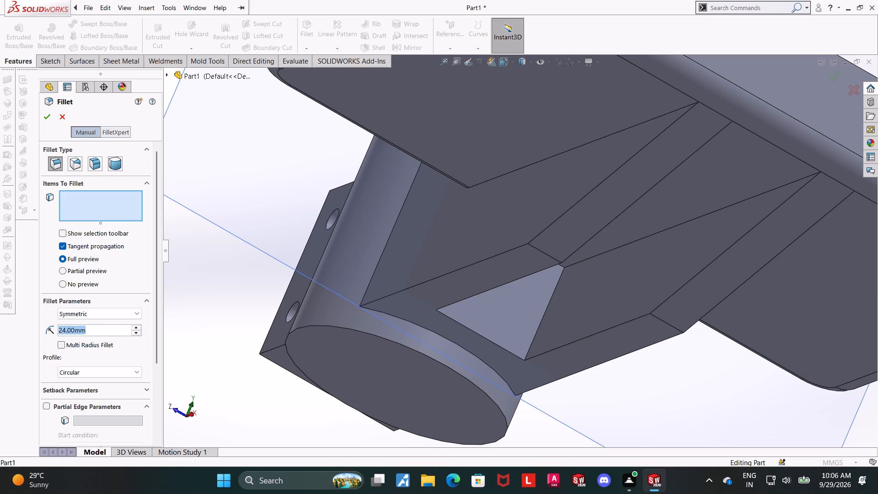
{"action": "type", "text": "12"}
{"action": "key", "text": "Return"}
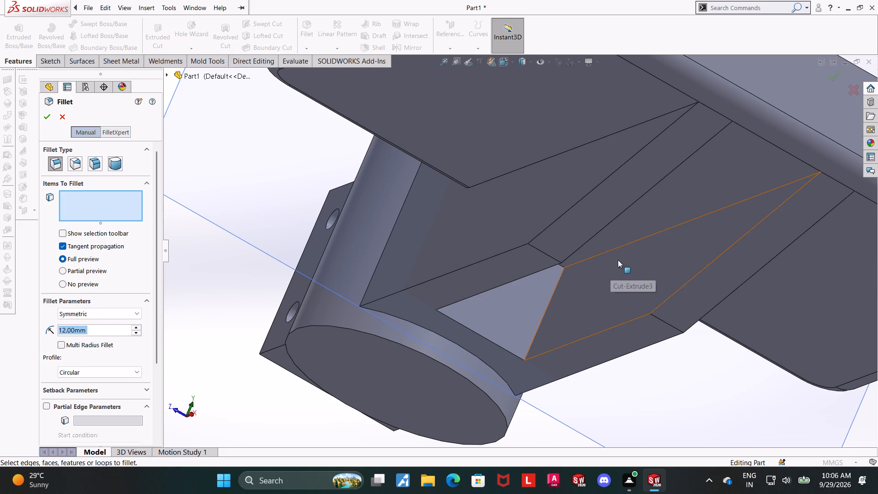
{"action": "left_click", "coordinate": [618, 248]}
{"action": "middle_click_drag", "start_coordinate": [605, 256], "coordinate": [580, 254]}
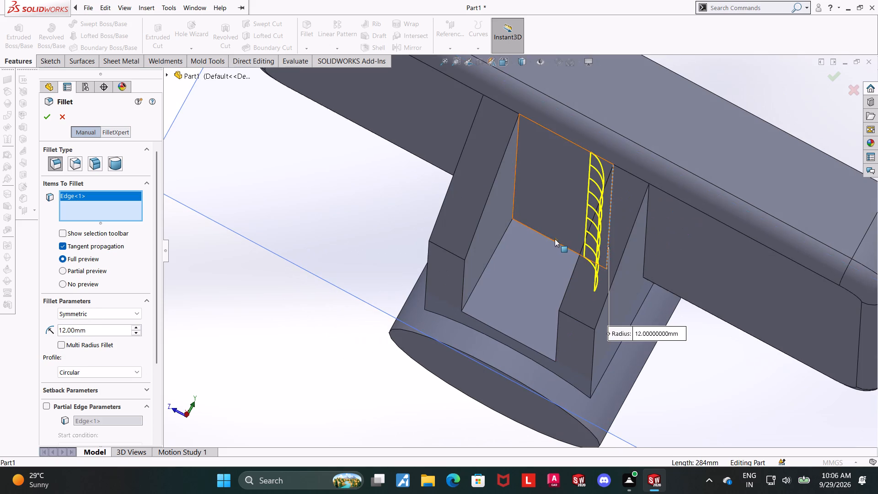
{"action": "left_click", "coordinate": [551, 238]}
{"action": "left_click", "coordinate": [514, 192]}
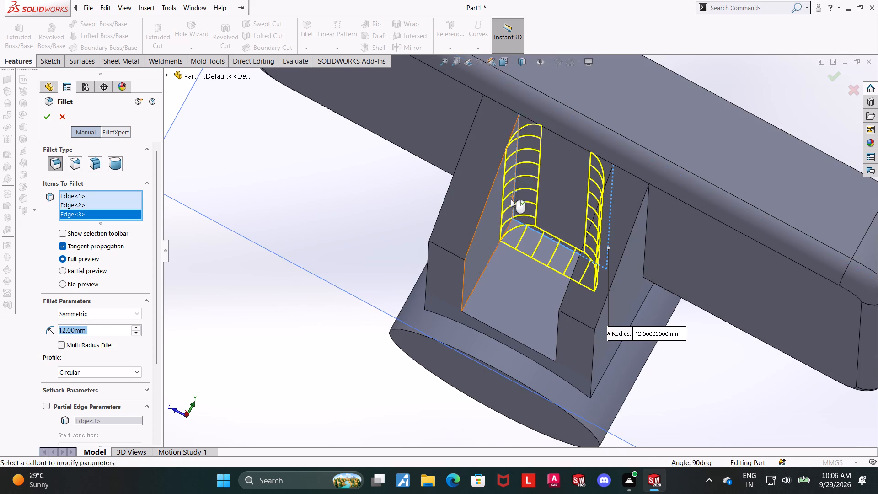
Add the arm's two outer edges along the slotted block to the 12 mm fillet and apply it.
{"action": "middle_click_drag", "start_coordinate": [511, 199], "coordinate": [555, 248]}
{"action": "left_click", "coordinate": [460, 172]}
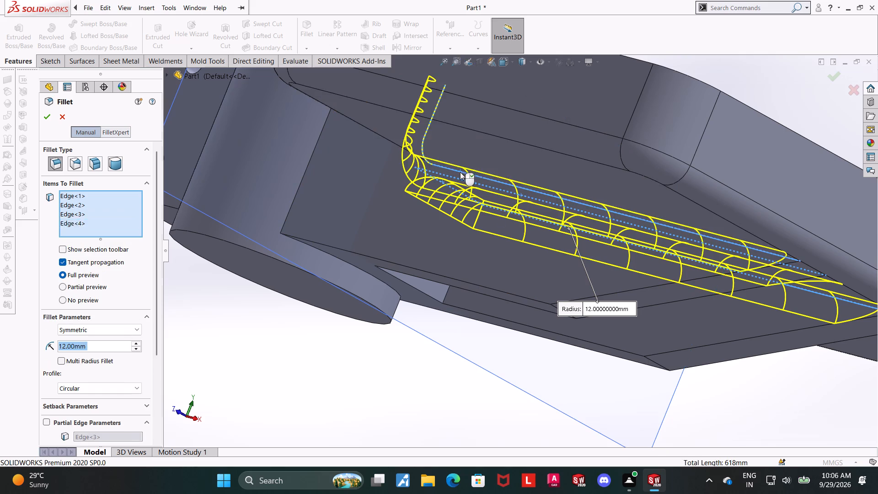
{"action": "middle_click_drag", "start_coordinate": [464, 177], "coordinate": [357, 65]}
{"action": "scroll", "coordinate": [472, 185], "scroll_direction": "up", "scroll_amount": 1}
{"action": "scroll", "coordinate": [395, 113], "scroll_direction": "up", "scroll_amount": 5}
{"action": "middle_click_drag", "start_coordinate": [482, 295], "coordinate": [530, 326]}
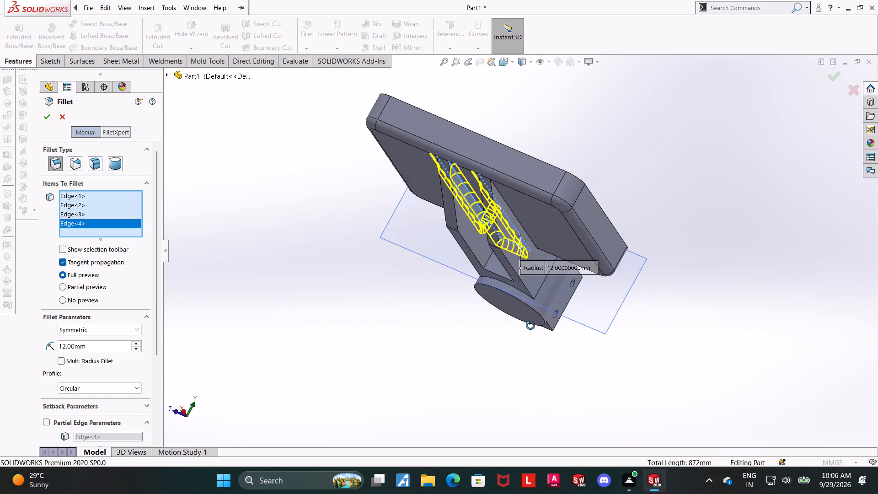
{"action": "middle_click_drag", "start_coordinate": [530, 326], "coordinate": [527, 274]}
{"action": "left_click", "coordinate": [522, 216]}
{"action": "middle_click_drag", "start_coordinate": [525, 241], "coordinate": [533, 299]}
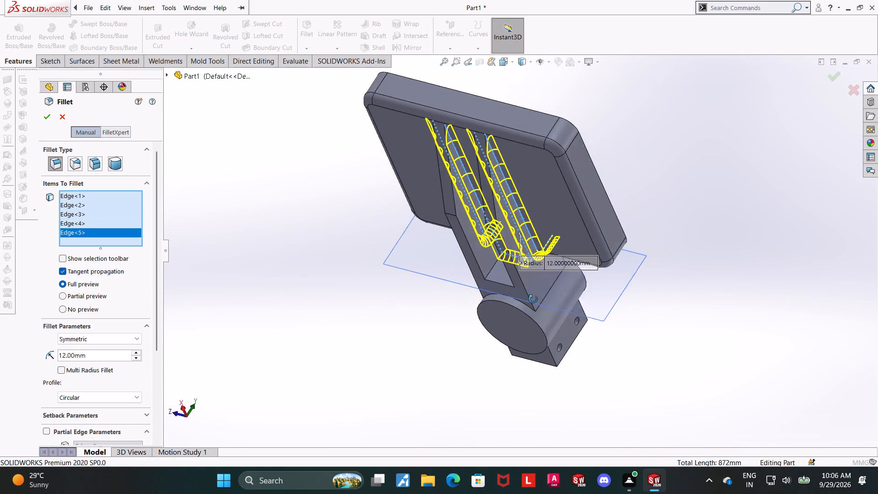
{"action": "middle_click_drag", "start_coordinate": [533, 299], "coordinate": [583, 423]}
{"action": "middle_click_drag", "start_coordinate": [532, 356], "coordinate": [536, 354]}
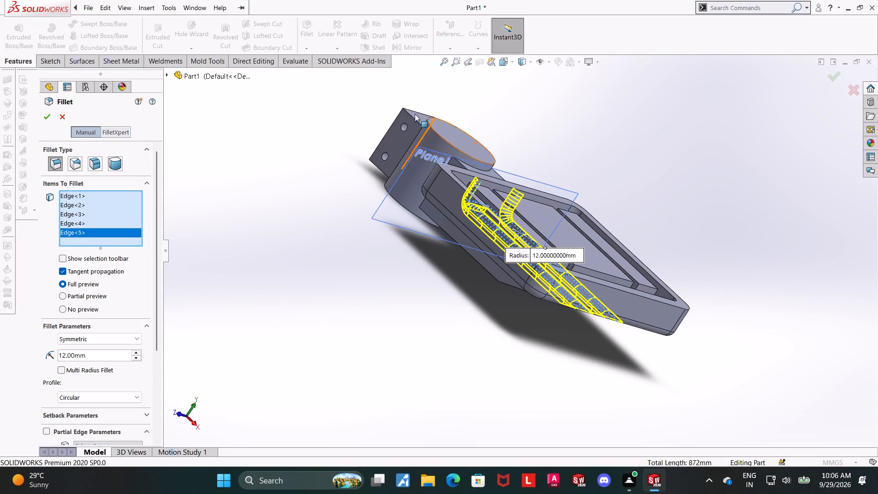
{"action": "left_click", "coordinate": [43, 117]}
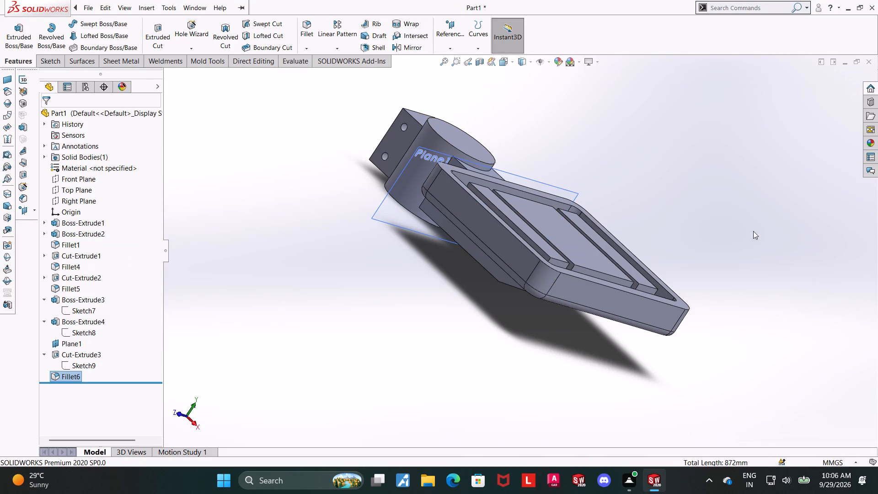
Hide the reference planes in the model view.
{"action": "middle_click_drag", "start_coordinate": [492, 270], "coordinate": [539, 268]}
{"action": "left_click", "coordinate": [550, 61]}
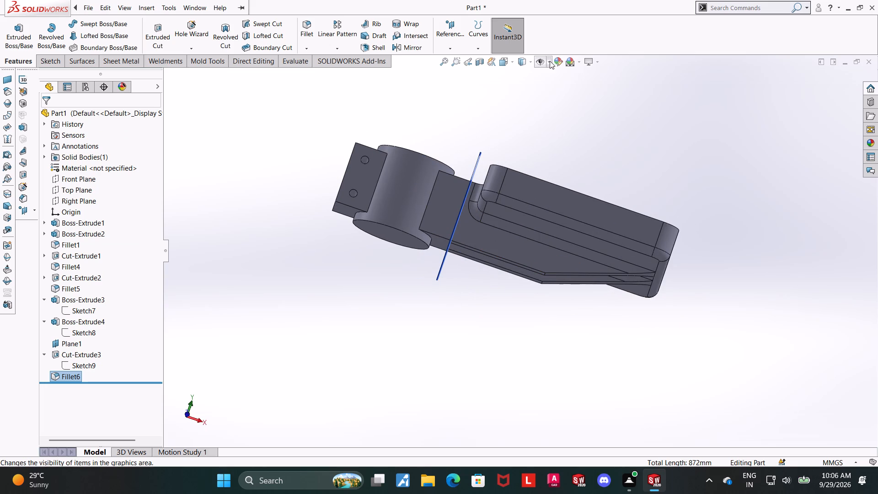
{"action": "left_click", "coordinate": [542, 74]}
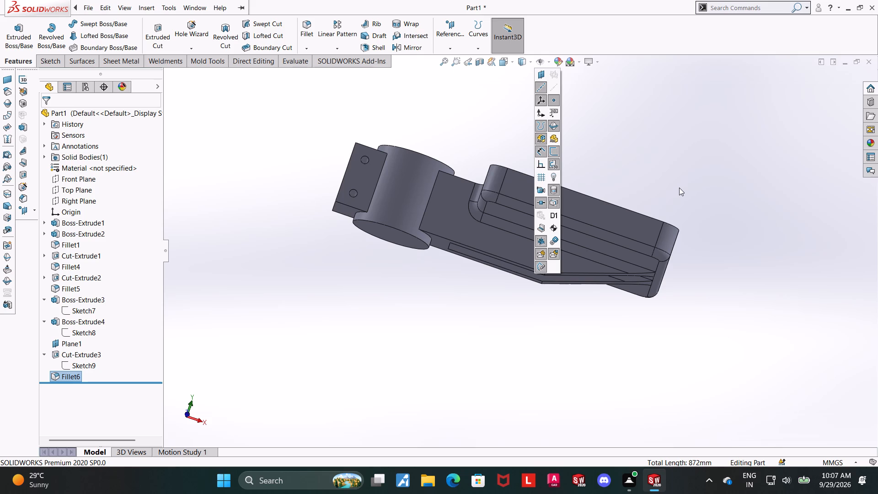
{"action": "left_click", "coordinate": [283, 72]}
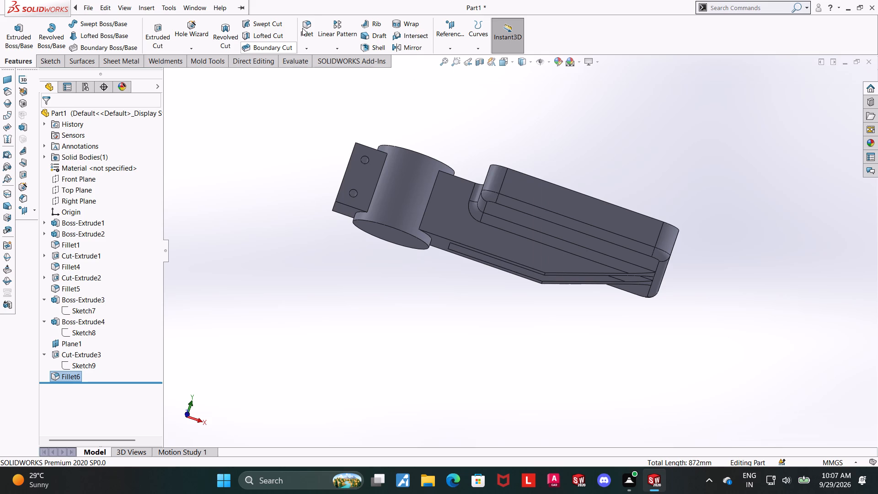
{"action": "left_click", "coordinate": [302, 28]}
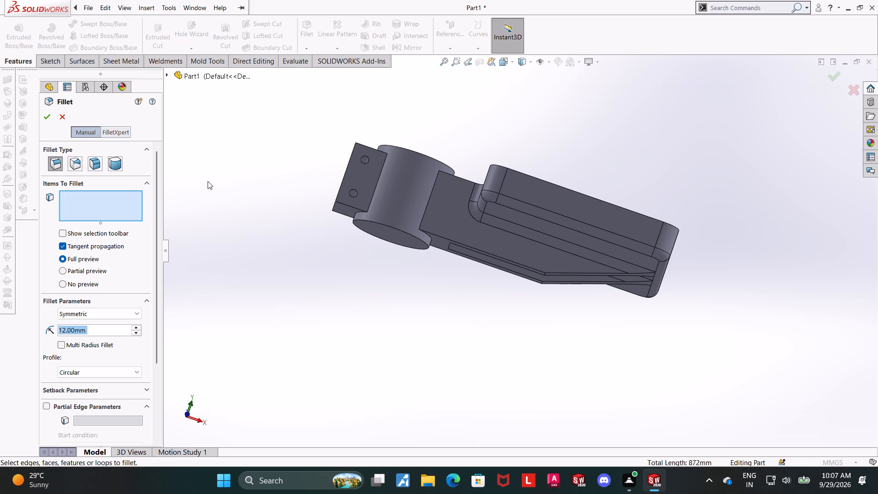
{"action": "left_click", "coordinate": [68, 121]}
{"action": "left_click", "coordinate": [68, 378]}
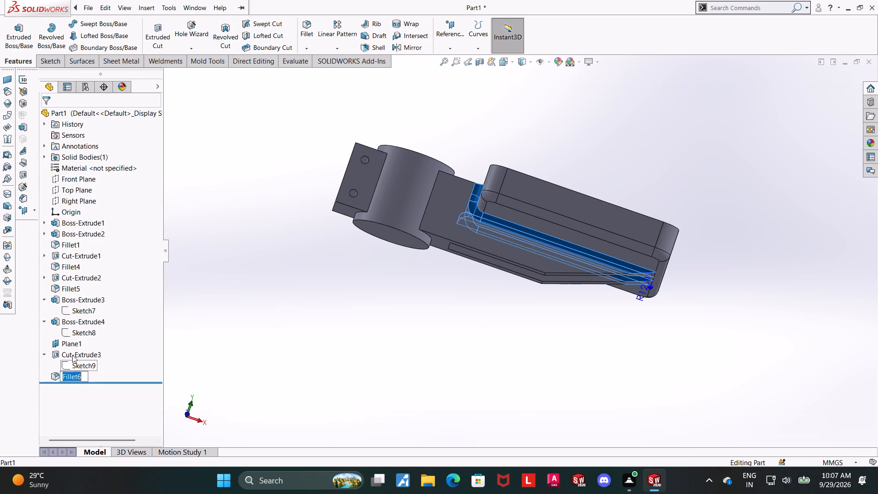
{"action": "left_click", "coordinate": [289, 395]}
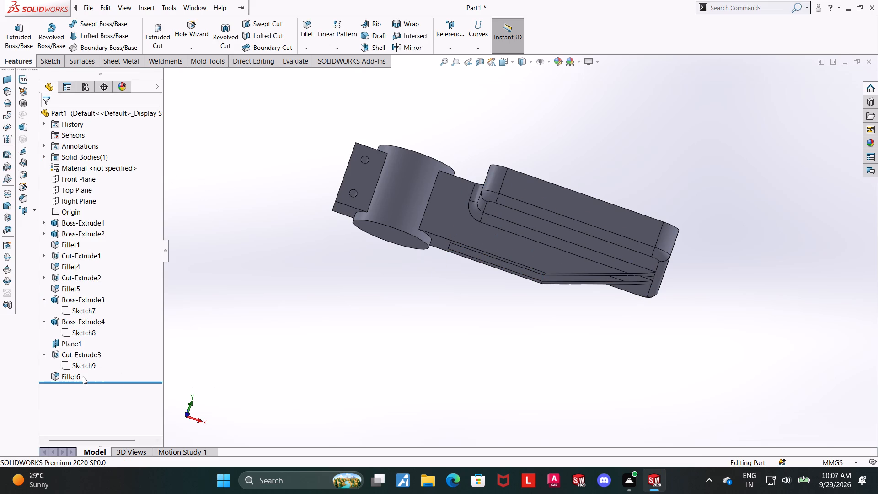
Reopen the existing 12 mm fillet and add the top edge and both vertical edges where the arm meets the cylinder.
{"action": "left_click", "coordinate": [78, 376]}
{"action": "left_click", "coordinate": [86, 349]}
{"action": "middle_click_drag", "start_coordinate": [419, 183], "coordinate": [422, 299]}
{"action": "scroll", "coordinate": [451, 193], "scroll_direction": "down", "scroll_amount": 2}
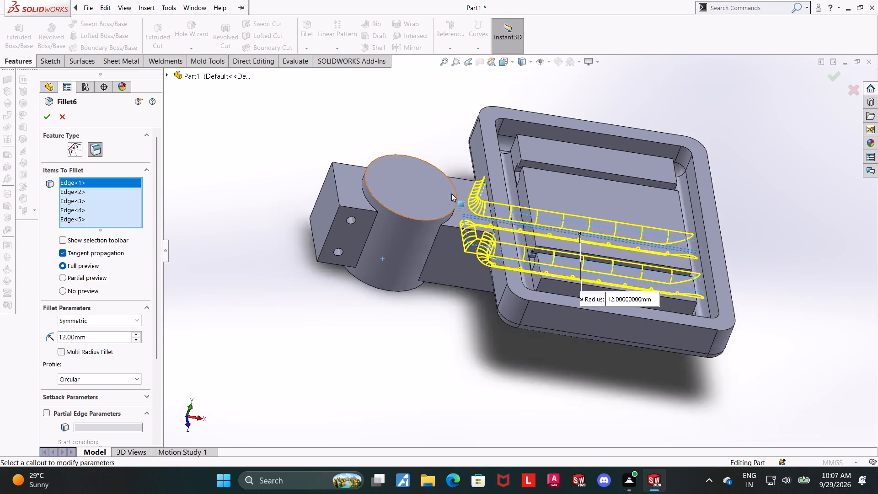
{"action": "scroll", "coordinate": [451, 193], "scroll_direction": "down", "scroll_amount": 2}
{"action": "left_click", "coordinate": [456, 251]}
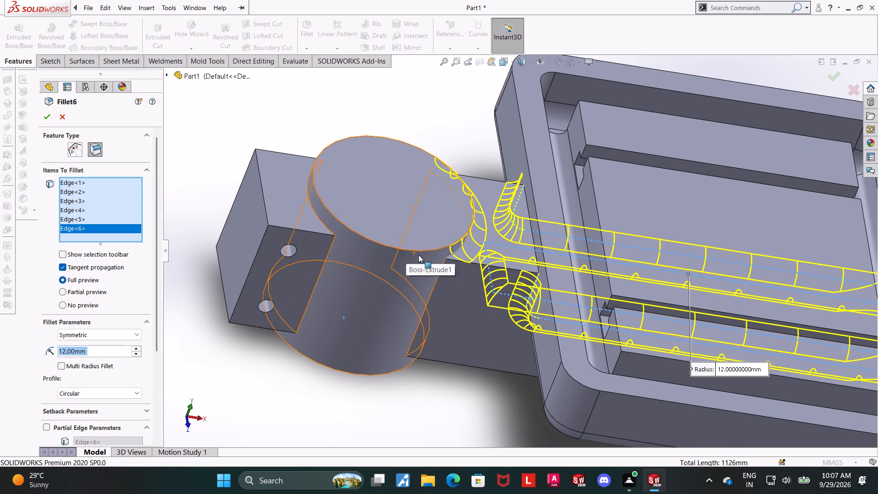
{"action": "left_click", "coordinate": [435, 280]}
{"action": "right_click", "coordinate": [107, 236]}
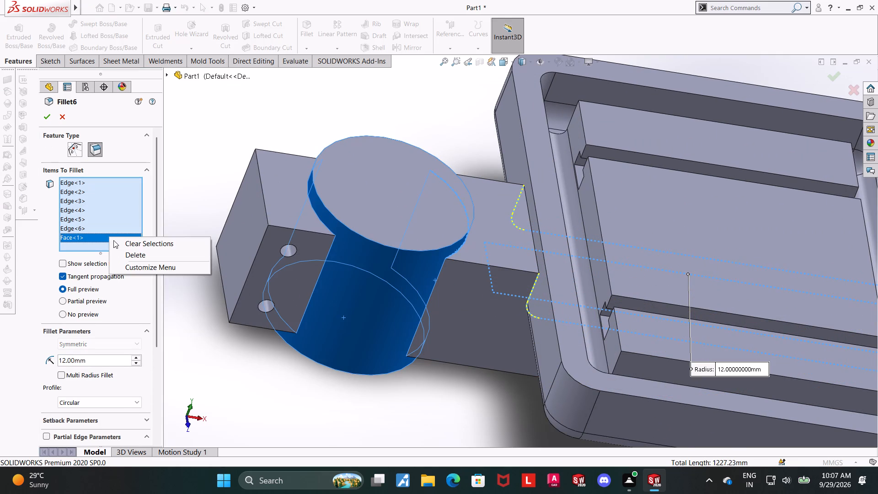
{"action": "left_click", "coordinate": [123, 256]}
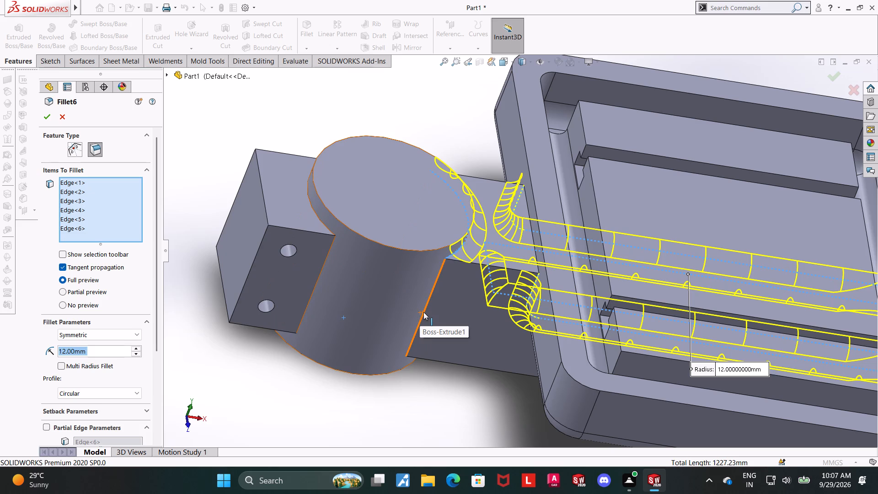
{"action": "left_click", "coordinate": [423, 312]}
{"action": "middle_click_drag", "start_coordinate": [306, 267], "coordinate": [553, 371]}
{"action": "scroll", "coordinate": [522, 345], "scroll_direction": "up", "scroll_amount": 1}
{"action": "middle_click_drag", "start_coordinate": [521, 345], "coordinate": [518, 346]}
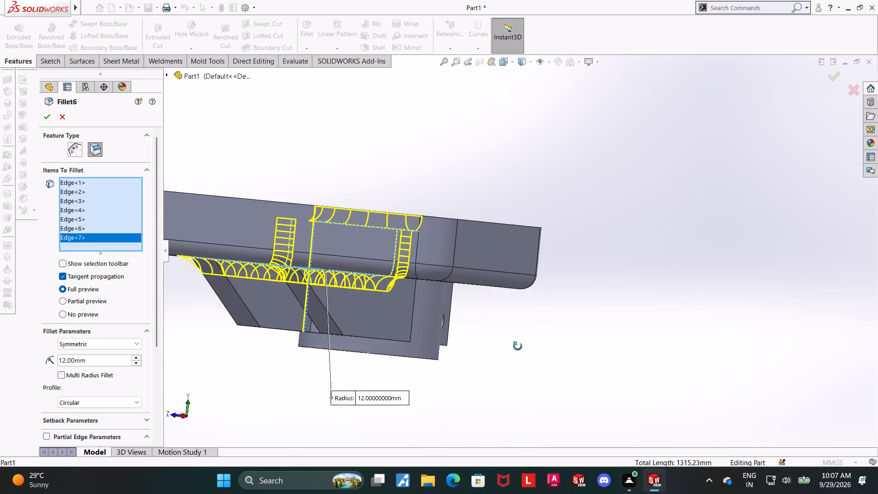
{"action": "middle_click_drag", "start_coordinate": [518, 346], "coordinate": [474, 340]}
{"action": "scroll", "coordinate": [464, 266], "scroll_direction": "down", "scroll_amount": 1}
{"action": "left_click", "coordinate": [475, 279]}
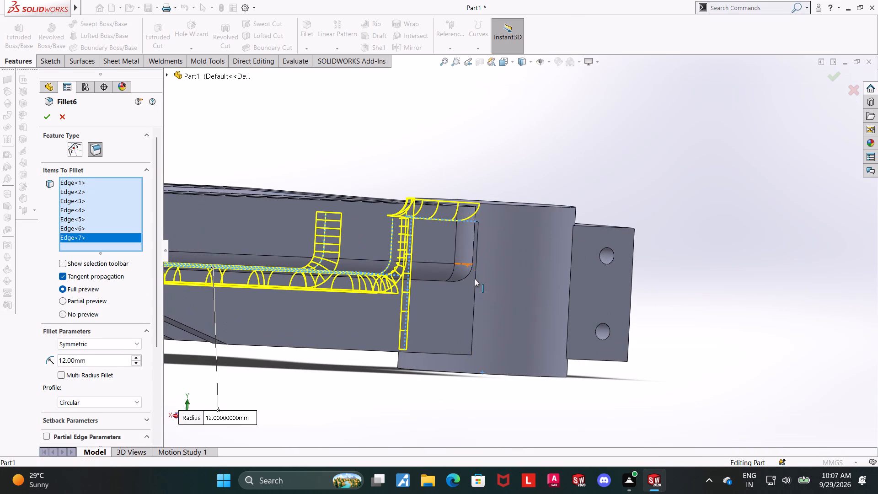
Add the top edge and both vertical edges where the two-hole lug meets the cylinder to the 12 mm fillet.
{"action": "middle_click_drag", "start_coordinate": [475, 279], "coordinate": [461, 308]}
{"action": "scroll", "coordinate": [473, 306], "scroll_direction": "up", "scroll_amount": 4}
{"action": "middle_click_drag", "start_coordinate": [594, 273], "coordinate": [549, 306]}
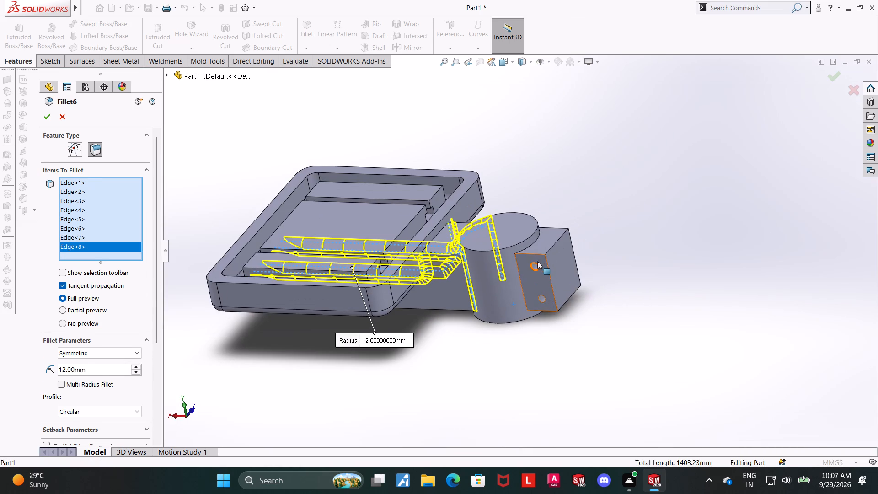
{"action": "left_click", "coordinate": [533, 246]}
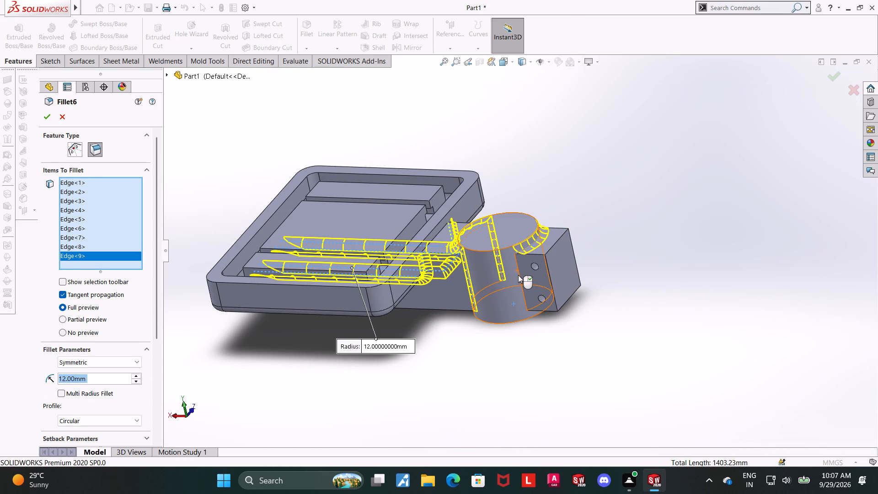
{"action": "left_click", "coordinate": [520, 275]}
{"action": "middle_click_drag", "start_coordinate": [574, 259], "coordinate": [490, 317]}
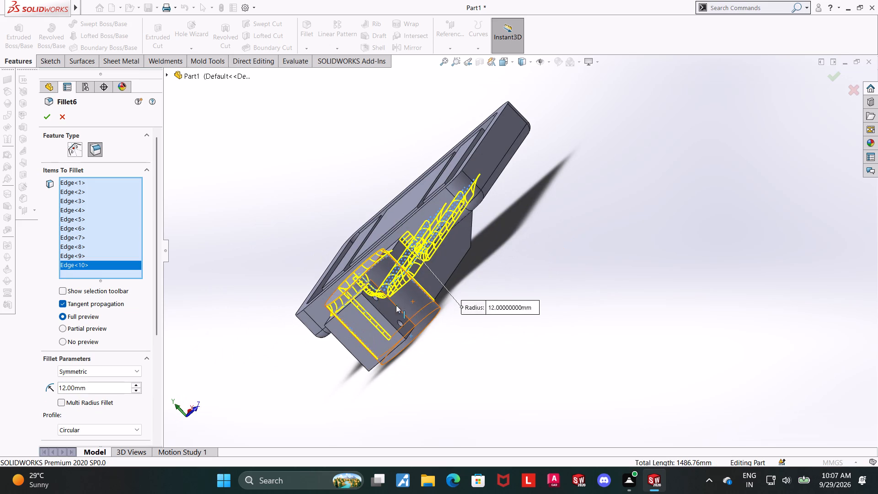
{"action": "left_click", "coordinate": [397, 306]}
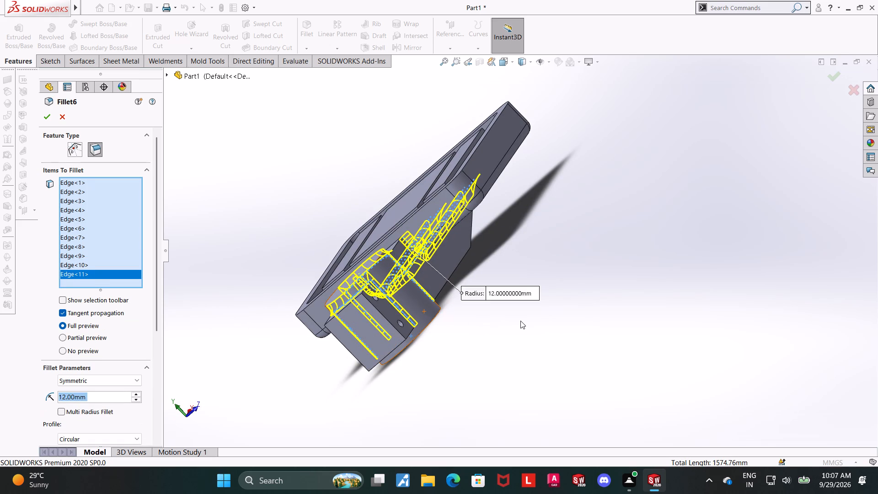
Add the cylinder's bottom junction edges with the arm and the lug to the 12 mm fillet and apply it.
{"action": "middle_click_drag", "start_coordinate": [536, 348], "coordinate": [509, 278]}
{"action": "middle_click_drag", "start_coordinate": [473, 285], "coordinate": [377, 290]}
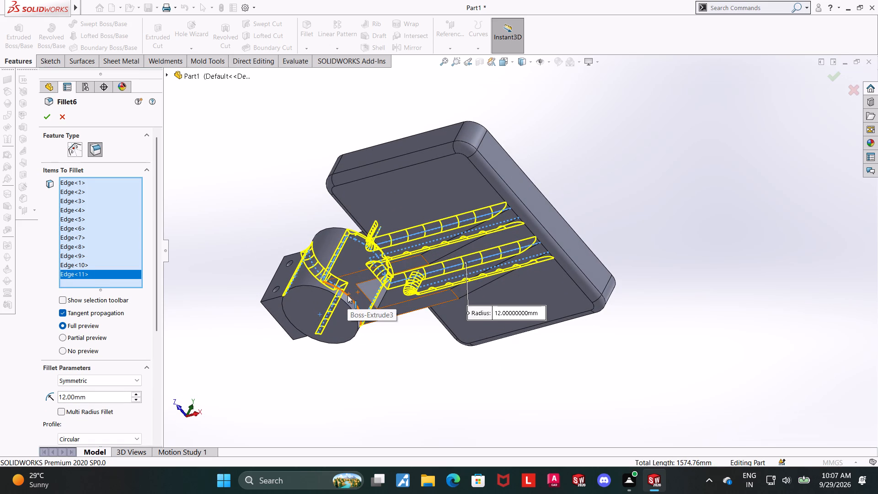
{"action": "left_click", "coordinate": [348, 295]}
{"action": "scroll", "coordinate": [318, 290], "scroll_direction": "up", "scroll_amount": 1}
{"action": "middle_click_drag", "start_coordinate": [318, 290], "coordinate": [357, 300]}
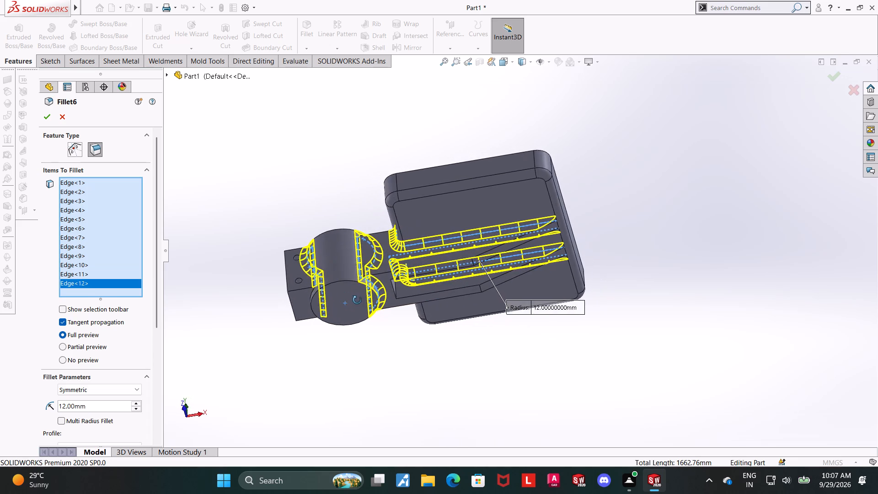
{"action": "middle_click_drag", "start_coordinate": [357, 300], "coordinate": [376, 311]}
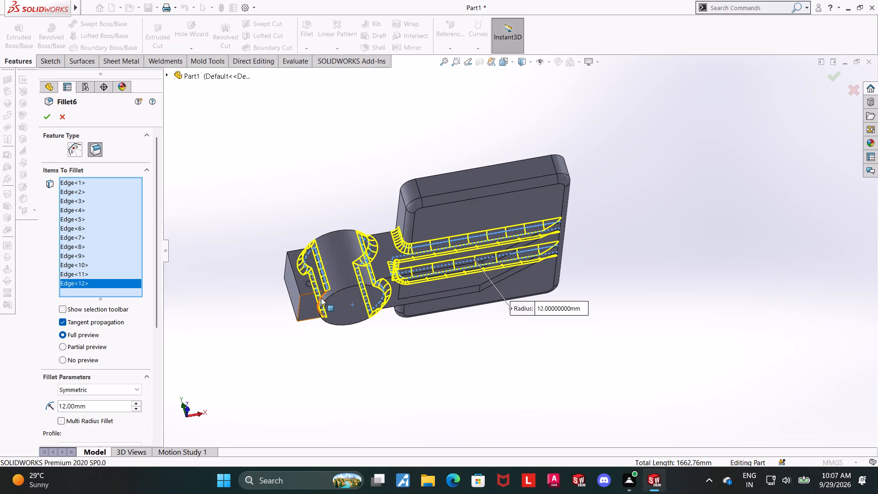
{"action": "left_click", "coordinate": [321, 298]}
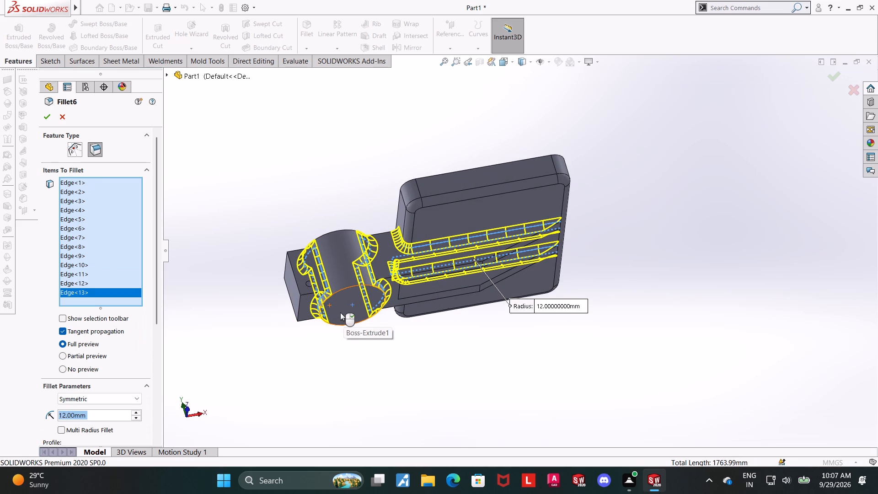
{"action": "middle_click_drag", "start_coordinate": [340, 312], "coordinate": [343, 369]}
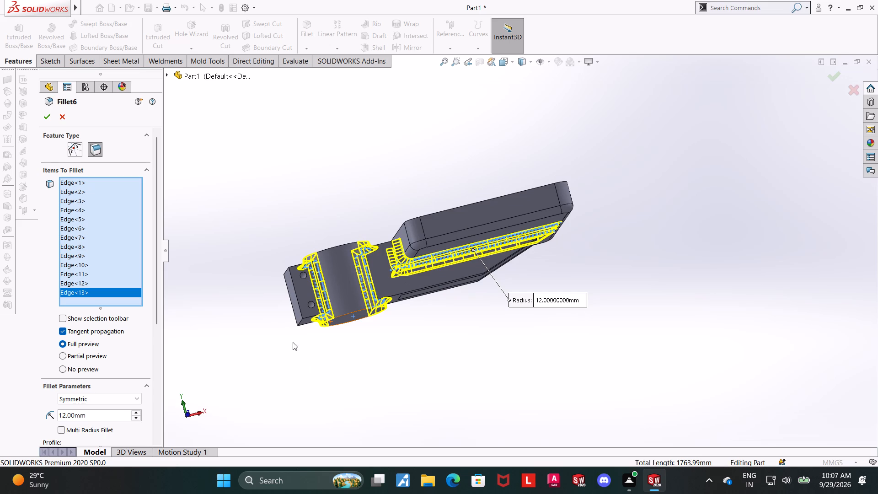
{"action": "middle_click_drag", "start_coordinate": [294, 342], "coordinate": [347, 374]}
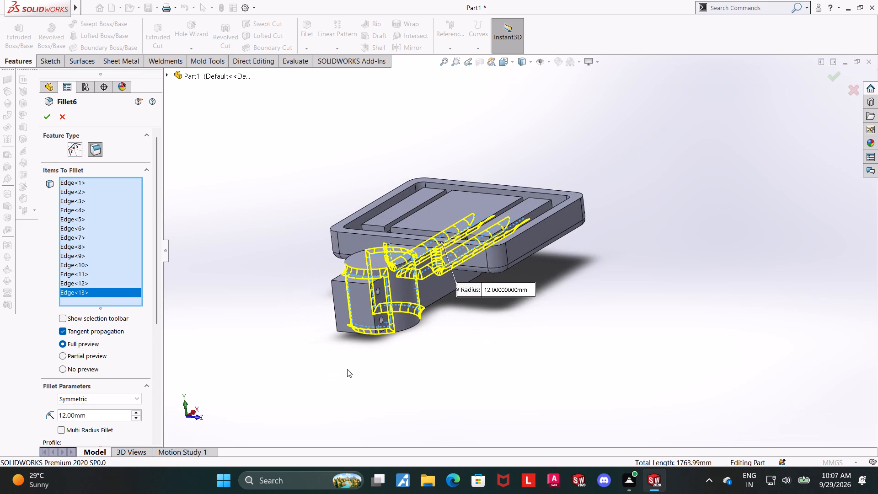
{"action": "left_click", "coordinate": [41, 120]}
Start a sketch on the cylinder's top face, viewed normal, and draw a circle about 66 mm in diameter centred on the origin.
{"action": "middle_click_drag", "start_coordinate": [519, 326], "coordinate": [450, 335]}
{"action": "scroll", "coordinate": [507, 326], "scroll_direction": "up", "scroll_amount": 1}
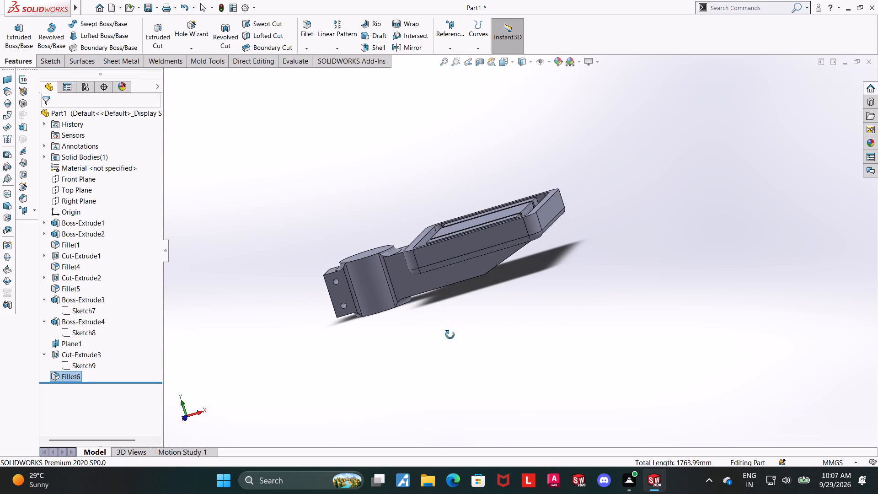
{"action": "middle_click_drag", "start_coordinate": [450, 335], "coordinate": [452, 335]}
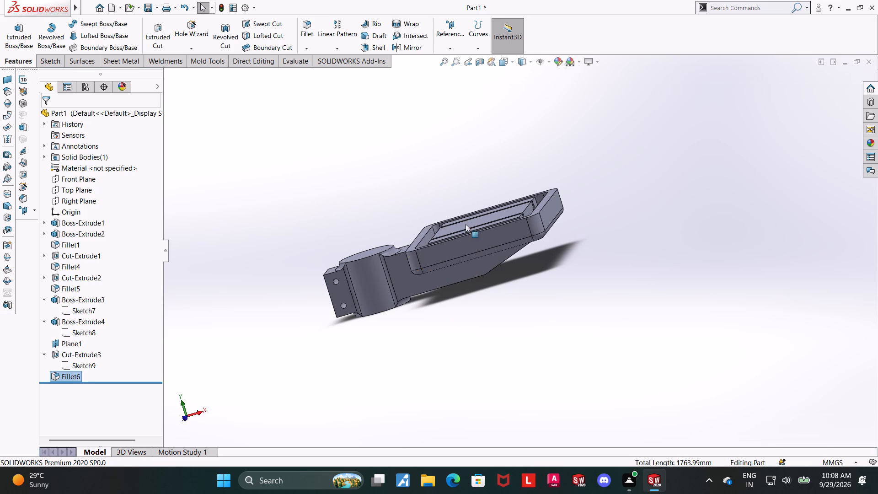
{"action": "middle_click_drag", "start_coordinate": [446, 292], "coordinate": [450, 354]}
{"action": "left_click", "coordinate": [361, 250]}
{"action": "left_click", "coordinate": [398, 226]}
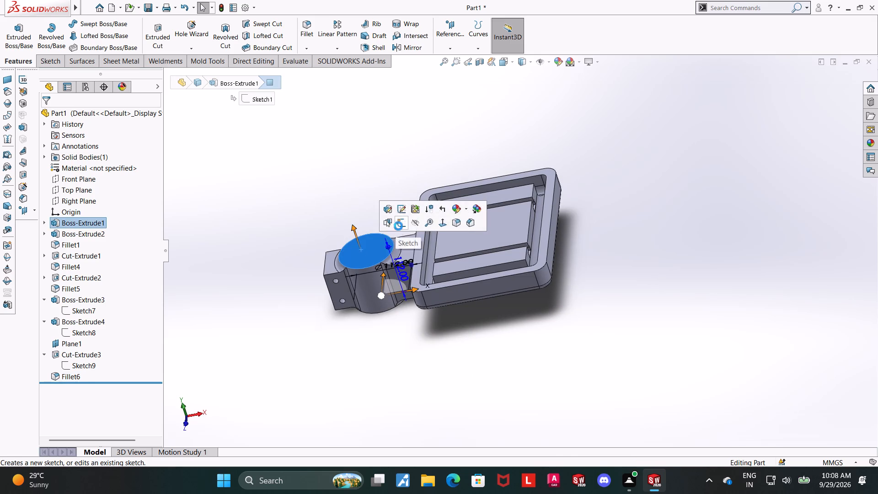
{"action": "left_click", "coordinate": [67, 388]}
{"action": "left_click", "coordinate": [96, 373]}
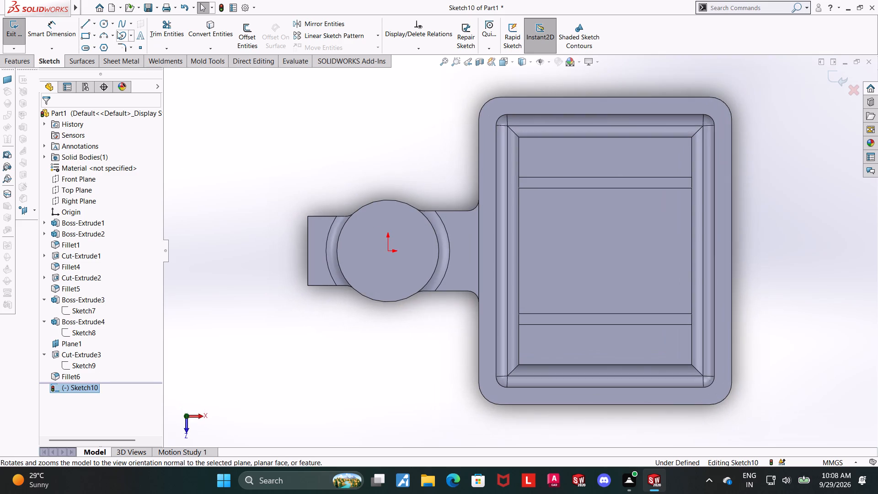
{"action": "left_click", "coordinate": [106, 25]}
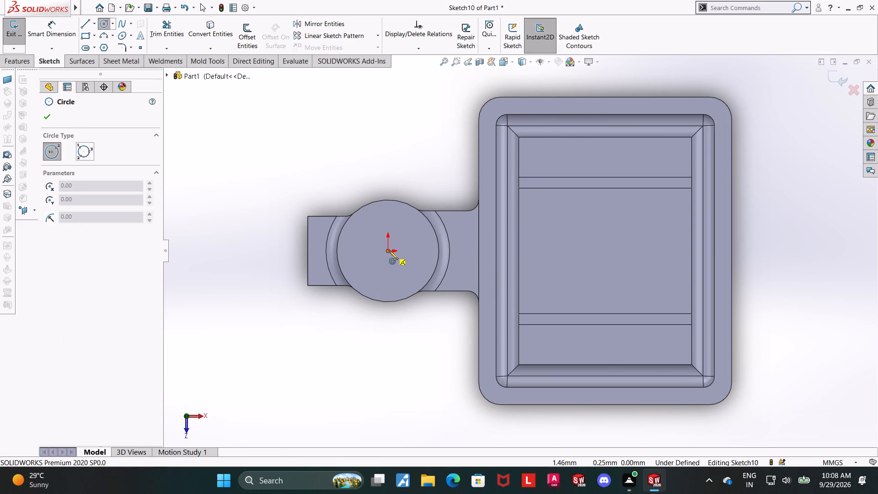
{"action": "left_click", "coordinate": [389, 251]}
{"action": "left_click", "coordinate": [403, 225]}
{"action": "key", "text": "Escape"}
Dimension the circle's diameter to 75 mm.
{"action": "left_click", "coordinate": [58, 25]}
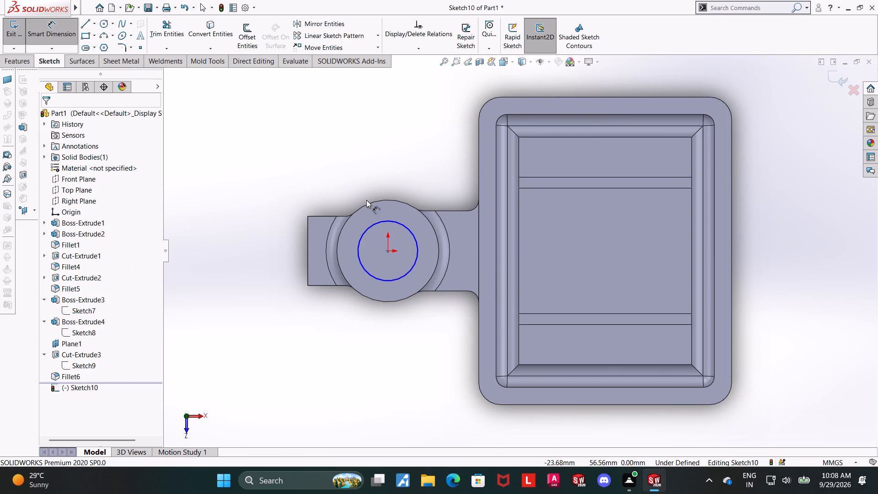
{"action": "left_click", "coordinate": [377, 222]}
{"action": "left_click", "coordinate": [366, 166]}
{"action": "key", "text": "6"}
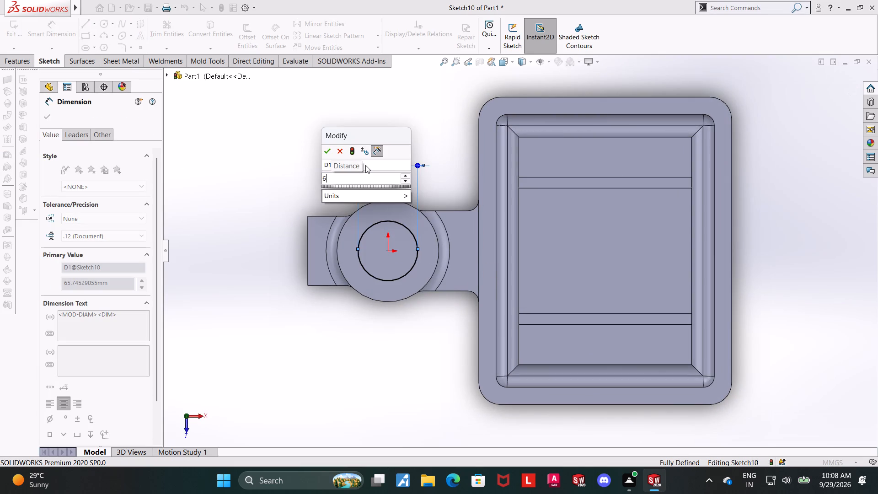
{"action": "key", "text": "BackSpace"}
{"action": "type", "text": "75"}
{"action": "key", "text": "Return"}
{"action": "key", "text": "Escape"}
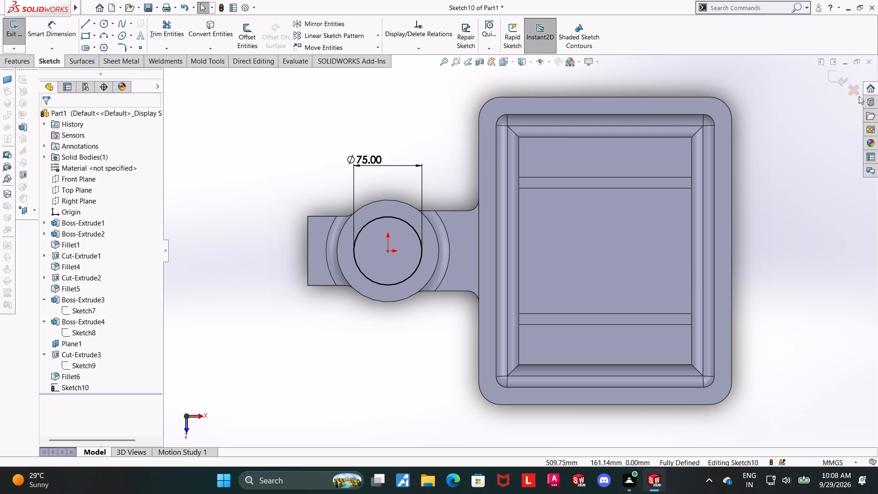
Sketch a corner rectangle about 28 mm wide from inside the circle across the lug to beyond its outer end.
{"action": "left_click", "coordinate": [87, 36]}
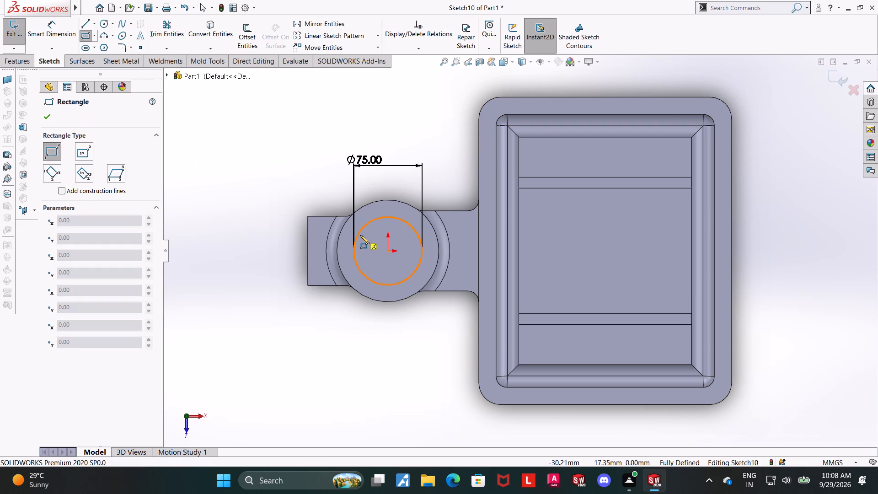
{"action": "left_click_drag", "start_coordinate": [364, 237], "coordinate": [360, 238]}
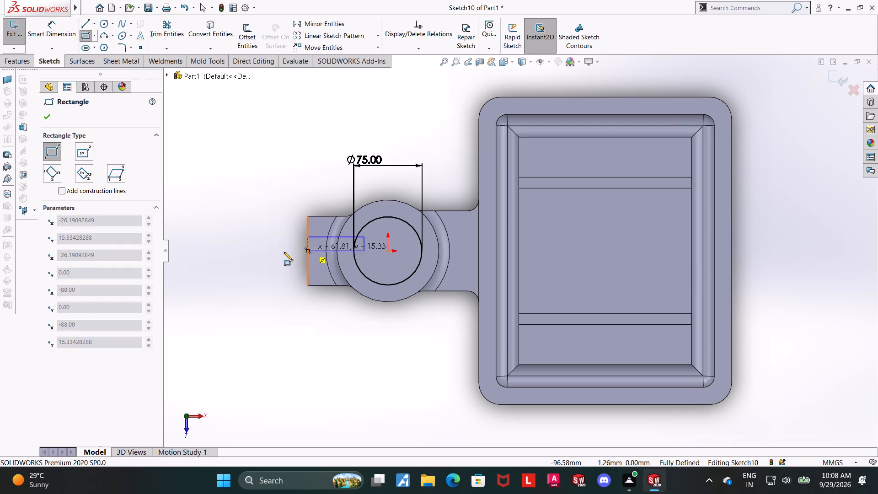
{"action": "left_click", "coordinate": [272, 263]}
{"action": "key", "text": "Escape"}
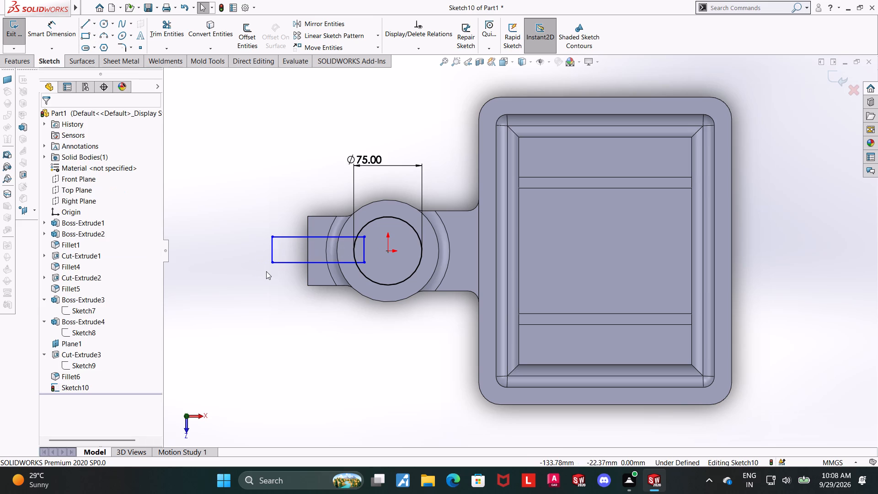
{"action": "key", "text": "Escape"}
Dimension the rectangle's short outer side to 3 mm.
{"action": "left_click", "coordinate": [59, 35]}
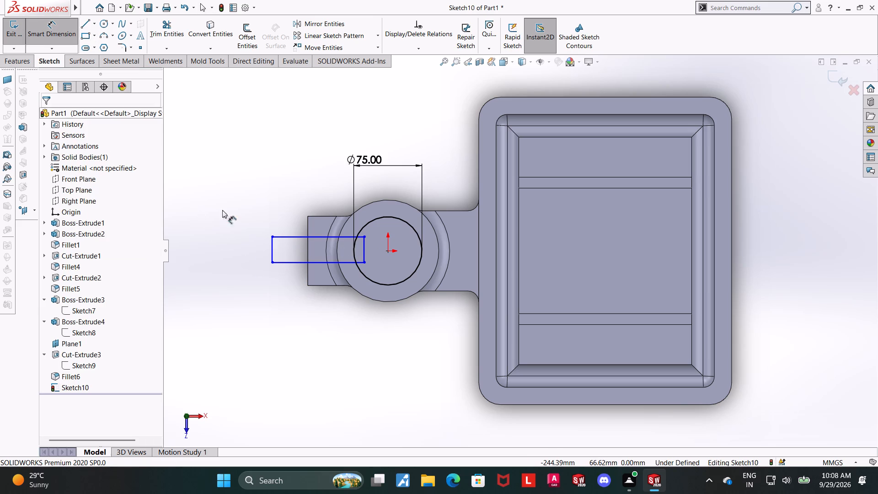
{"action": "left_click", "coordinate": [271, 244]}
{"action": "left_click", "coordinate": [262, 245]}
{"action": "key", "text": "3"}
{"action": "key", "text": "Return"}
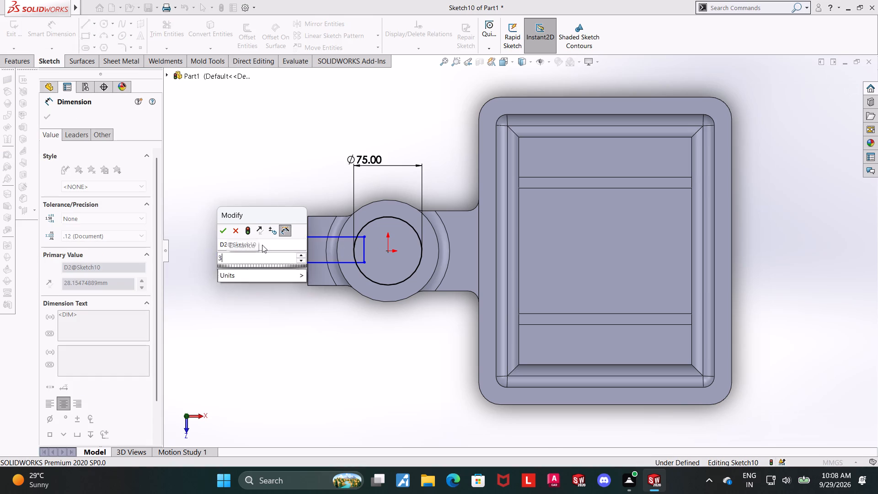
{"action": "key", "text": "Escape"}
{"action": "key", "text": "Escape"}
Make the slit rectangle's upper inner corner coincident with the 75 mm circle.
{"action": "scroll", "coordinate": [349, 251], "scroll_direction": "down", "scroll_amount": 4}
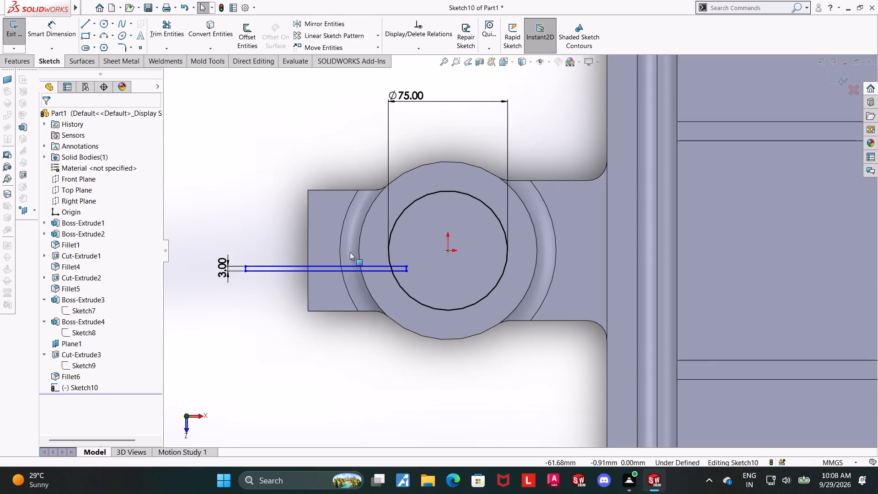
{"action": "scroll", "coordinate": [350, 252], "scroll_direction": "down", "scroll_amount": 4}
{"action": "left_click", "coordinate": [533, 273]}
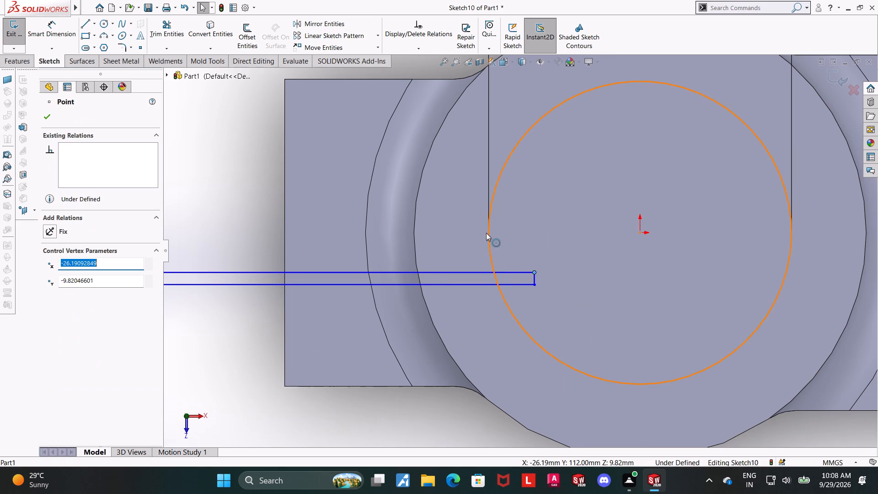
{"action": "left_click", "coordinate": [489, 233], "text": "ctrl"}
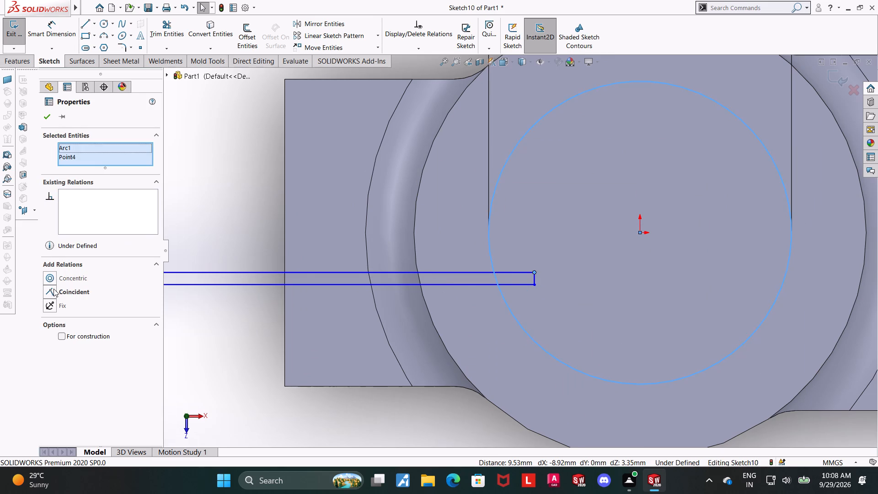
{"action": "left_click", "coordinate": [54, 289]}
{"action": "key", "text": "Escape"}
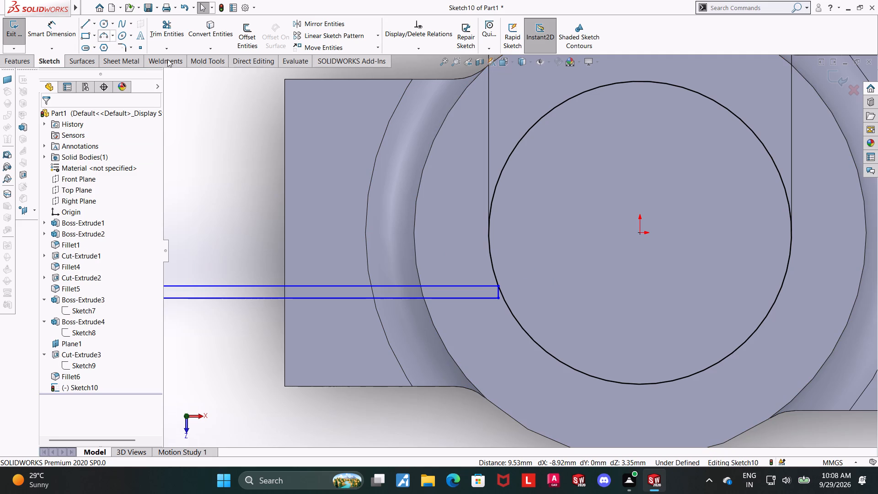
Align the midpoint of the rectangle's short inner side horizontally with the origin.
{"action": "left_click", "coordinate": [498, 292]}
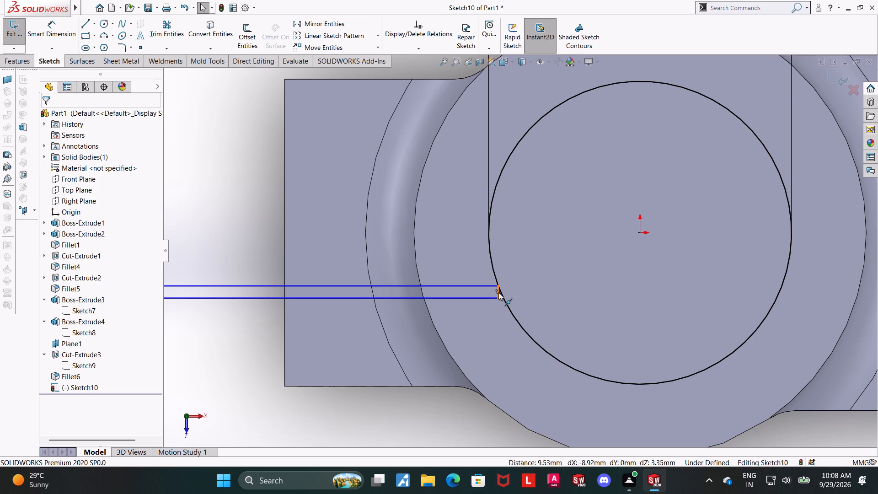
{"action": "left_click", "coordinate": [639, 232], "text": "ctrl"}
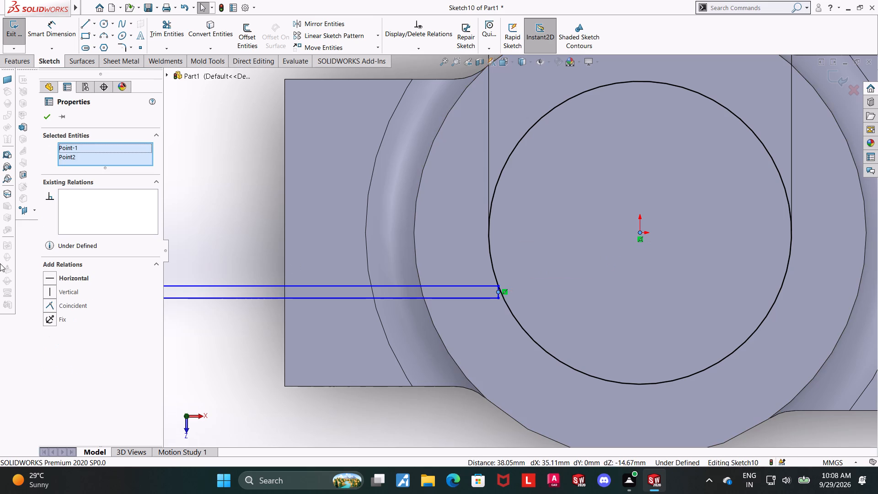
{"action": "left_click", "coordinate": [52, 283]}
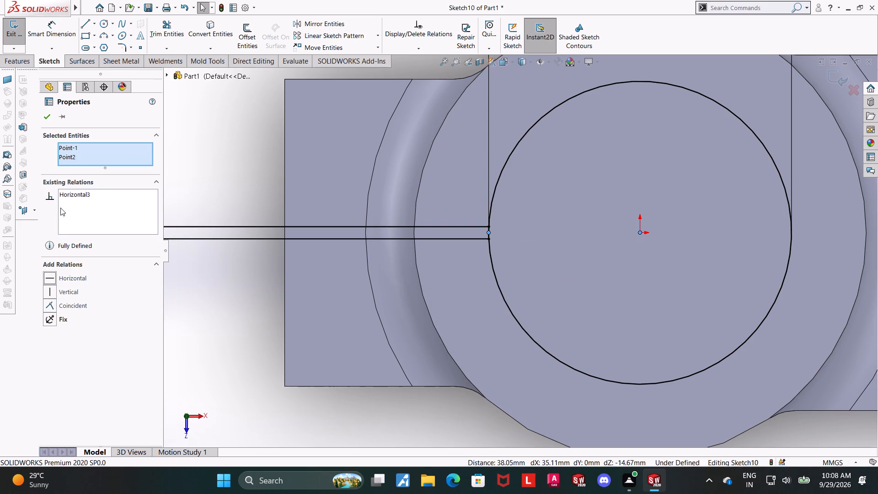
{"action": "left_click", "coordinate": [46, 121]}
Power-trim the rectangle's inner end line and the circle's arc between the two slit lines so they form one profile.
{"action": "scroll", "coordinate": [510, 240], "scroll_direction": "down", "scroll_amount": 8}
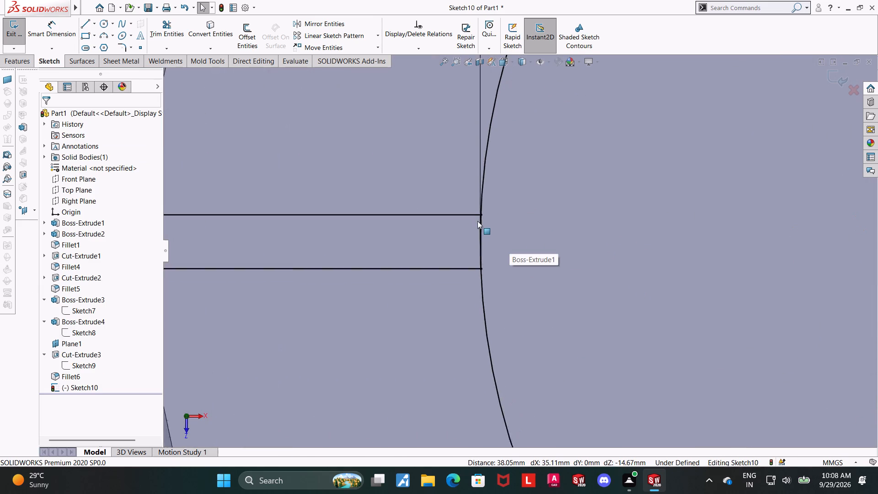
{"action": "scroll", "coordinate": [477, 221], "scroll_direction": "down", "scroll_amount": 6}
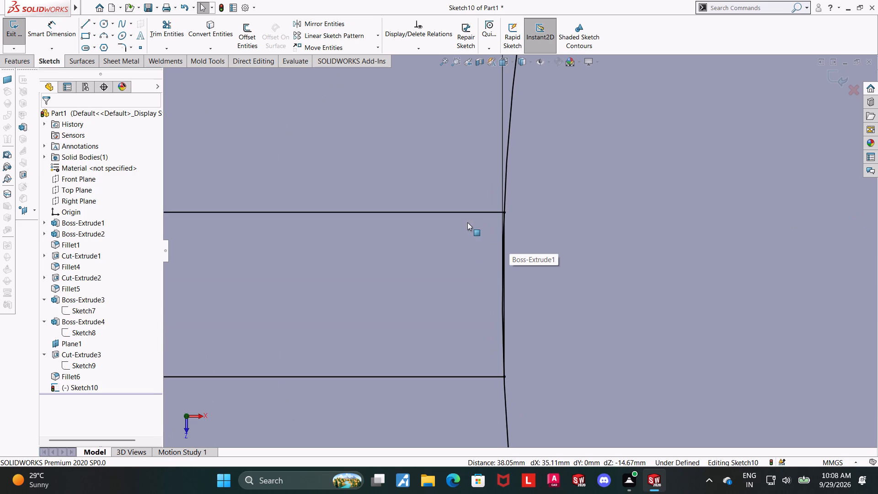
{"action": "scroll", "coordinate": [518, 211], "scroll_direction": "up", "scroll_amount": 8}
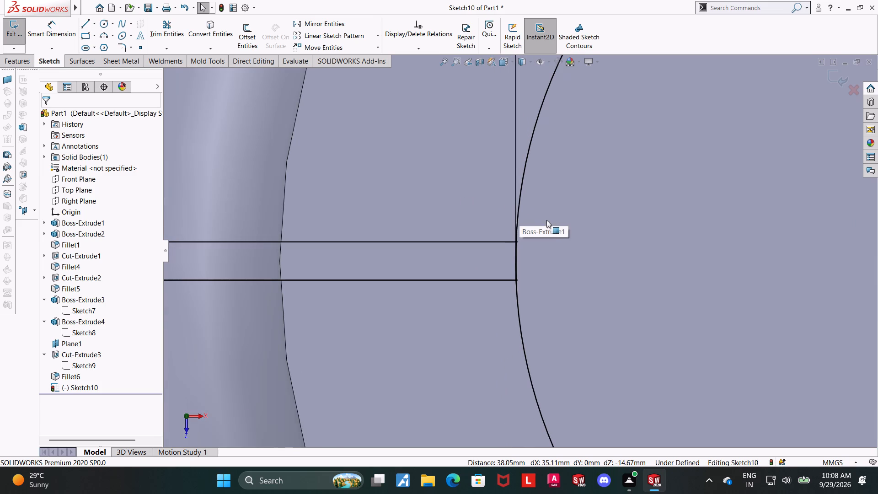
{"action": "left_click", "coordinate": [177, 23]}
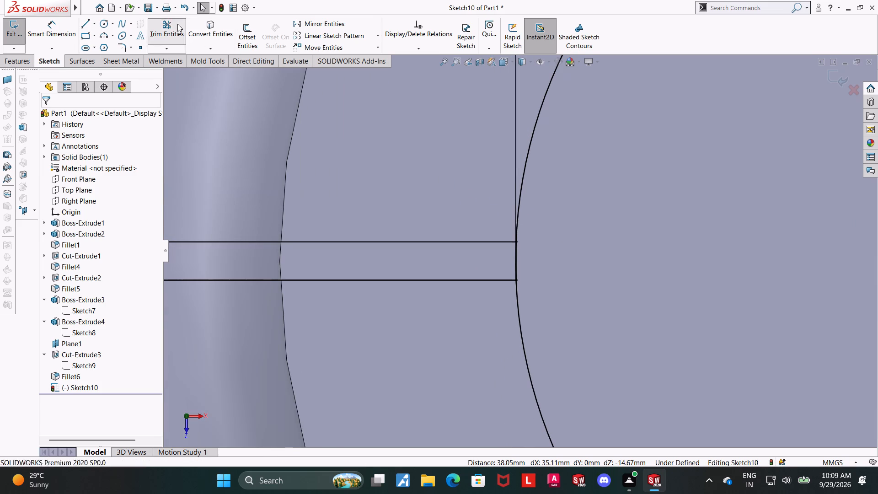
{"action": "scroll", "coordinate": [469, 205], "scroll_direction": "down", "scroll_amount": 3}
{"action": "left_click_drag", "start_coordinate": [567, 297], "coordinate": [498, 305]}
{"action": "scroll", "coordinate": [522, 298], "scroll_direction": "up", "scroll_amount": 13}
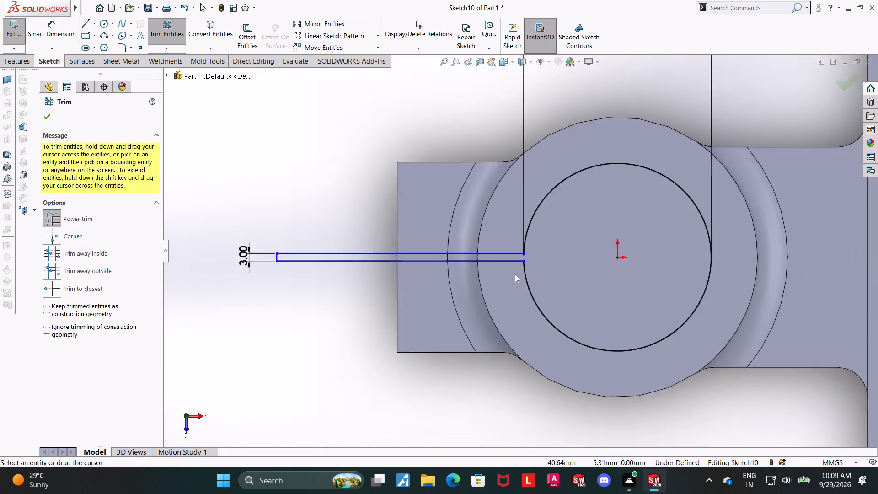
{"action": "scroll", "coordinate": [515, 274], "scroll_direction": "up", "scroll_amount": 2}
{"action": "key", "text": "Escape"}
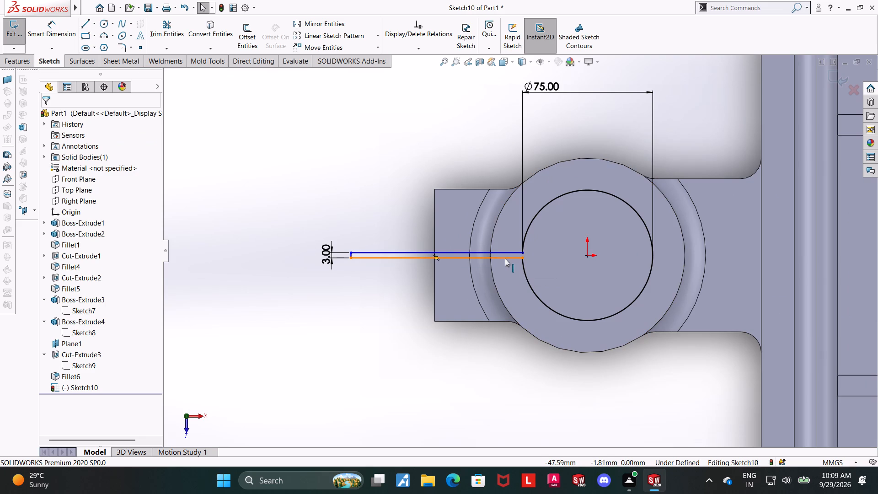
Exit the sketch and cut-extrude the bore-and-slit profile Through All.
{"action": "left_click", "coordinate": [9, 27]}
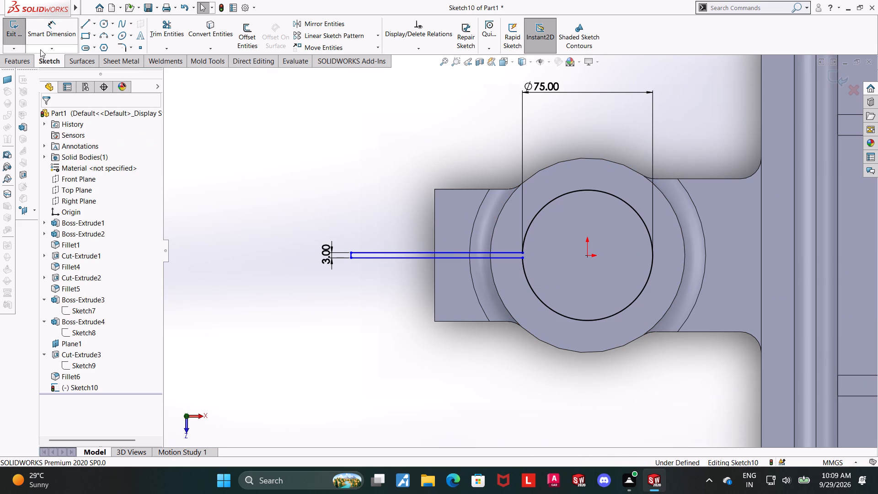
{"action": "left_click", "coordinate": [8, 32]}
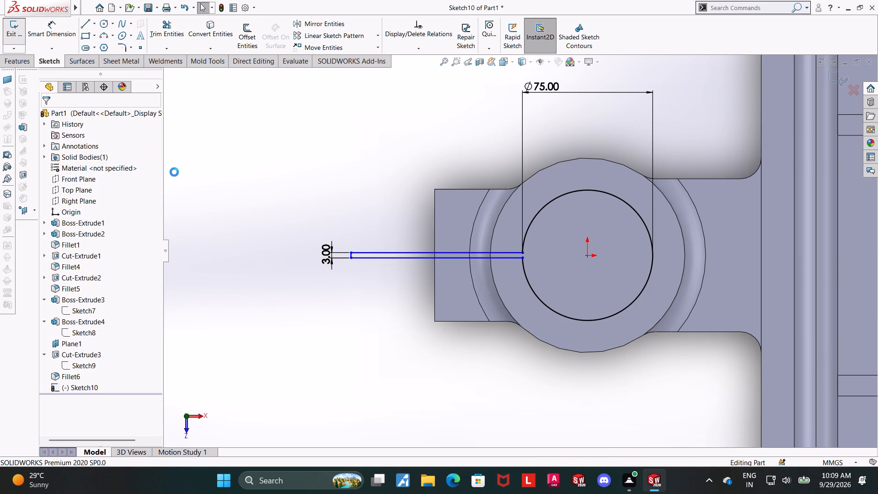
{"action": "middle_click_drag", "start_coordinate": [175, 172], "coordinate": [193, 173]}
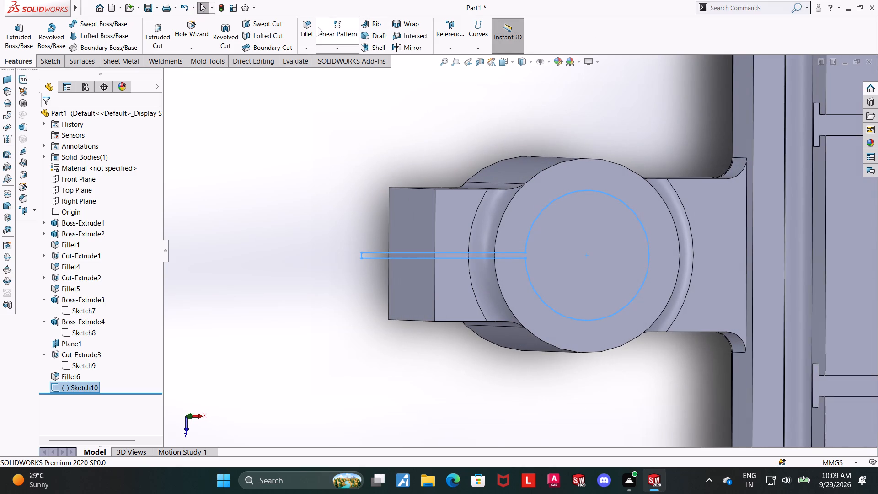
{"action": "left_click", "coordinate": [166, 33]}
{"action": "middle_click_drag", "start_coordinate": [199, 122], "coordinate": [234, 134]}
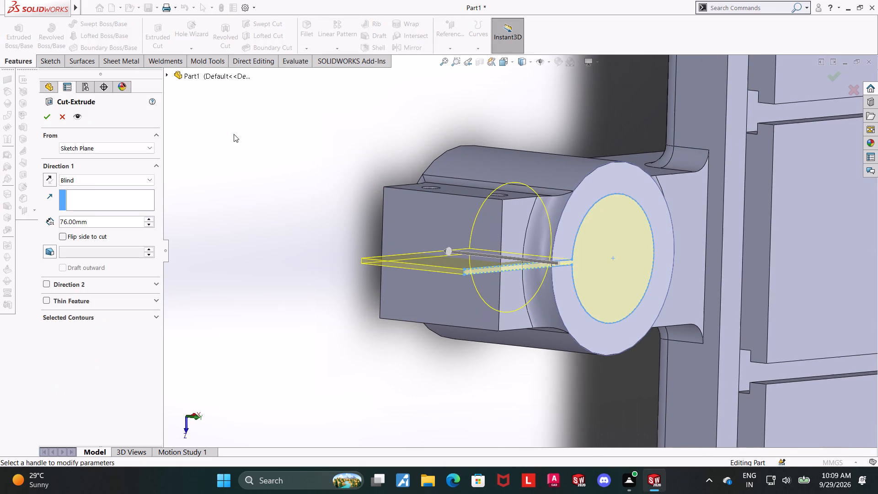
{"action": "left_click", "coordinate": [74, 187]}
{"action": "left_click", "coordinate": [80, 178]}
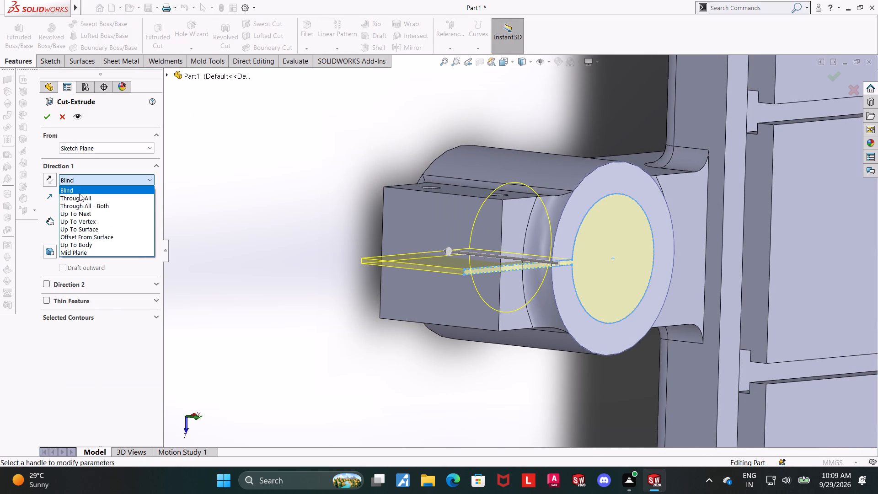
{"action": "left_click", "coordinate": [79, 197]}
{"action": "left_click", "coordinate": [45, 116]}
Examine the bore and slit cut from above and from the side, including the dimensions of its sketch.
{"action": "middle_click_drag", "start_coordinate": [306, 230], "coordinate": [272, 212]}
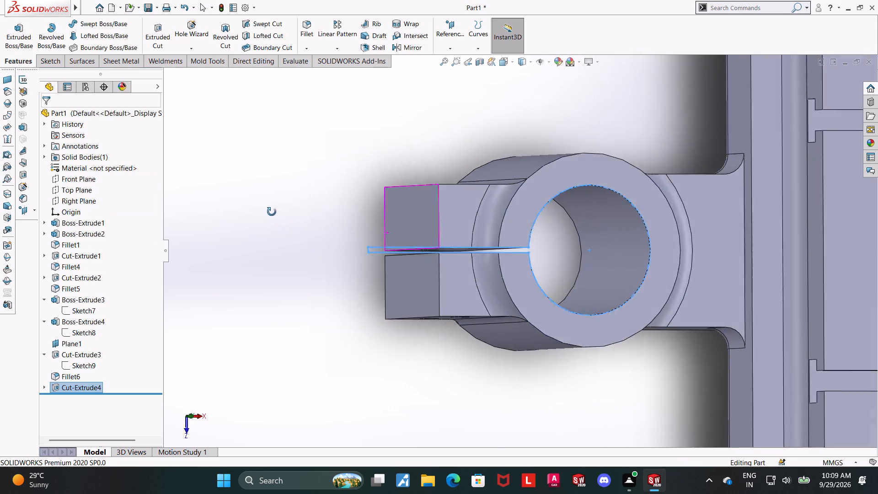
{"action": "middle_click_drag", "start_coordinate": [272, 212], "coordinate": [245, 204]}
{"action": "left_click", "coordinate": [293, 155]}
{"action": "left_click", "coordinate": [503, 66]}
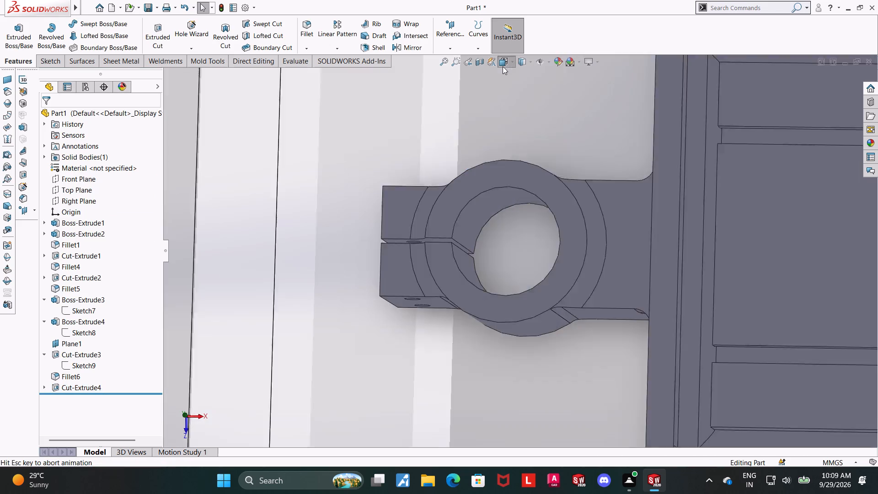
{"action": "left_click", "coordinate": [351, 305]}
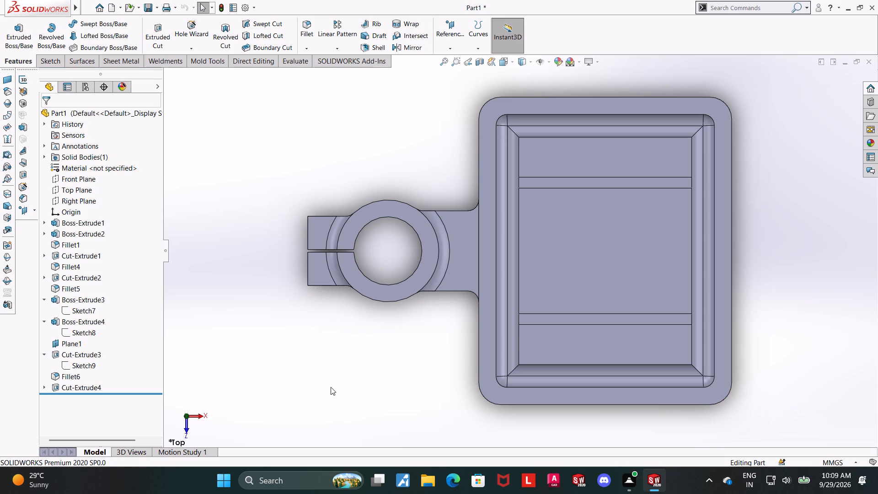
{"action": "left_click", "coordinate": [47, 384]}
{"action": "left_click", "coordinate": [70, 398]}
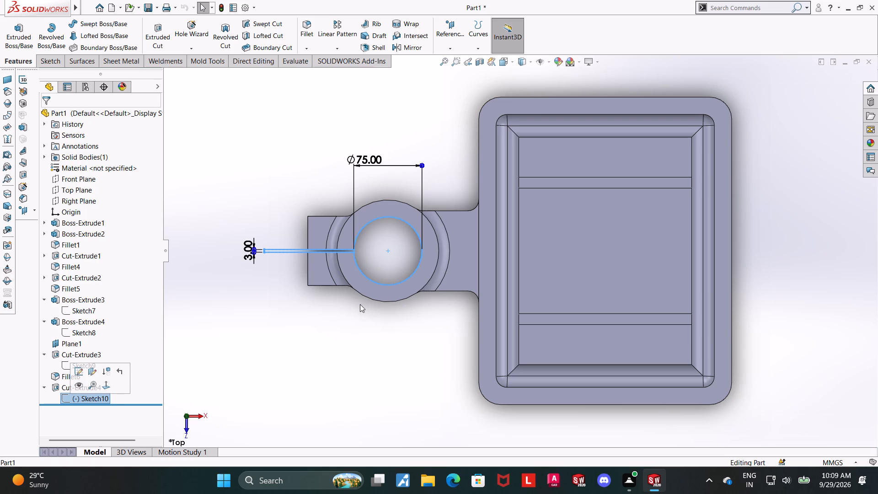
{"action": "left_click", "coordinate": [366, 318]}
{"action": "scroll", "coordinate": [350, 346], "scroll_direction": "up", "scroll_amount": 1}
{"action": "middle_click_drag", "start_coordinate": [349, 345], "coordinate": [359, 269]}
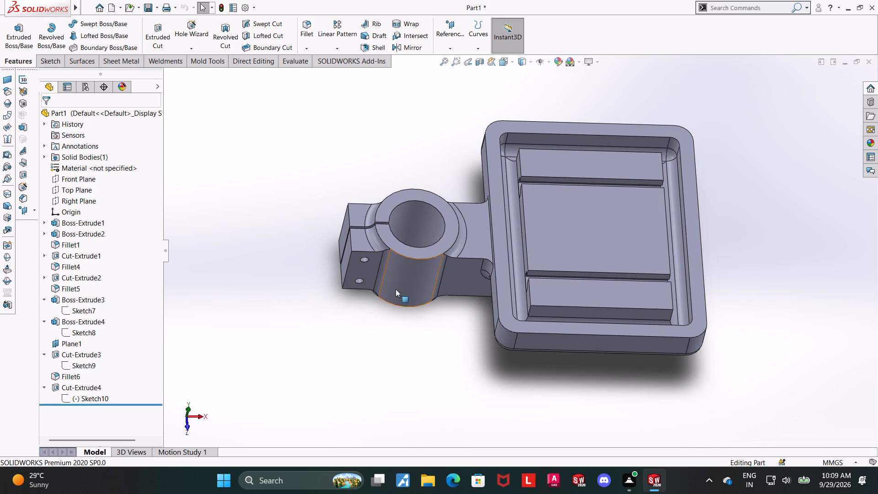
{"action": "middle_click_drag", "start_coordinate": [452, 303], "coordinate": [441, 224]}
{"action": "scroll", "coordinate": [442, 222], "scroll_direction": "up", "scroll_amount": 1}
{"action": "middle_click_drag", "start_coordinate": [441, 255], "coordinate": [437, 232]}
{"action": "scroll", "coordinate": [464, 247], "scroll_direction": "up", "scroll_amount": 3}
{"action": "scroll", "coordinate": [535, 227], "scroll_direction": "down", "scroll_amount": 2}
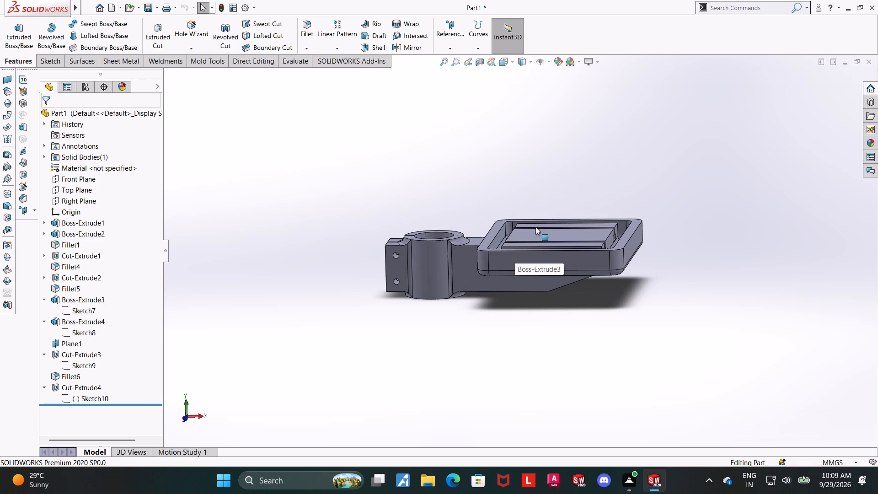
Start a sketch on the middle block's top face inside the tray, viewed normal, and convert the three block top faces to outlines.
{"action": "left_click", "coordinate": [553, 233]}
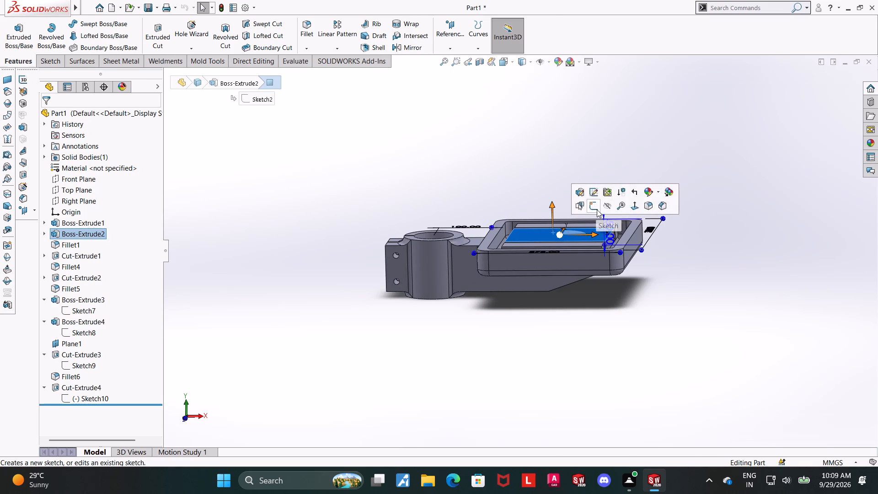
{"action": "left_click", "coordinate": [597, 209]}
{"action": "left_click", "coordinate": [72, 409]}
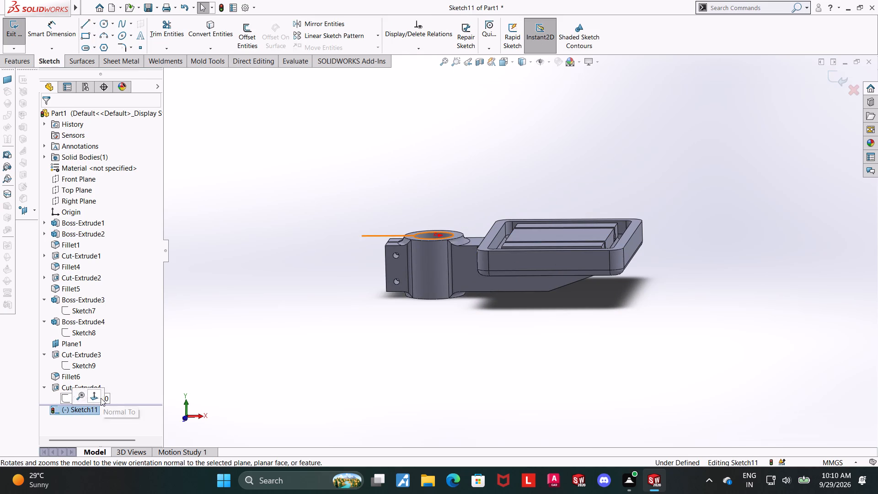
{"action": "left_click", "coordinate": [101, 398]}
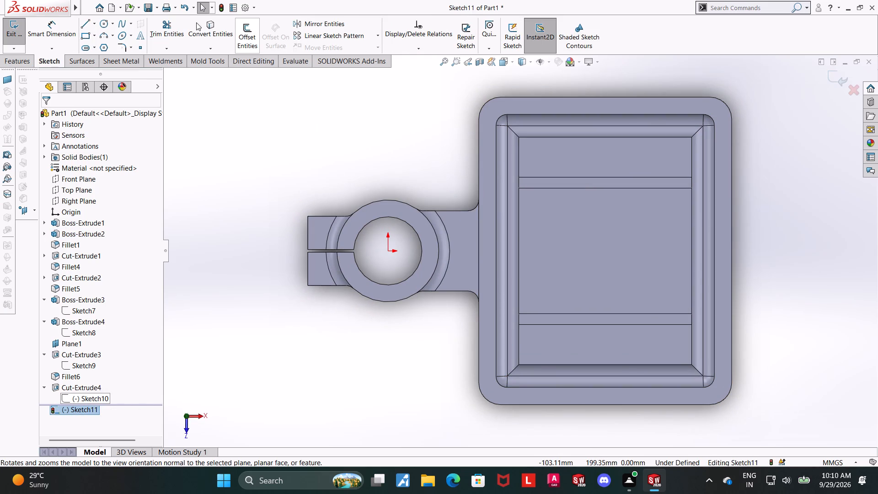
{"action": "left_click", "coordinate": [209, 27]}
{"action": "left_click", "coordinate": [582, 157]}
{"action": "left_click", "coordinate": [579, 225]}
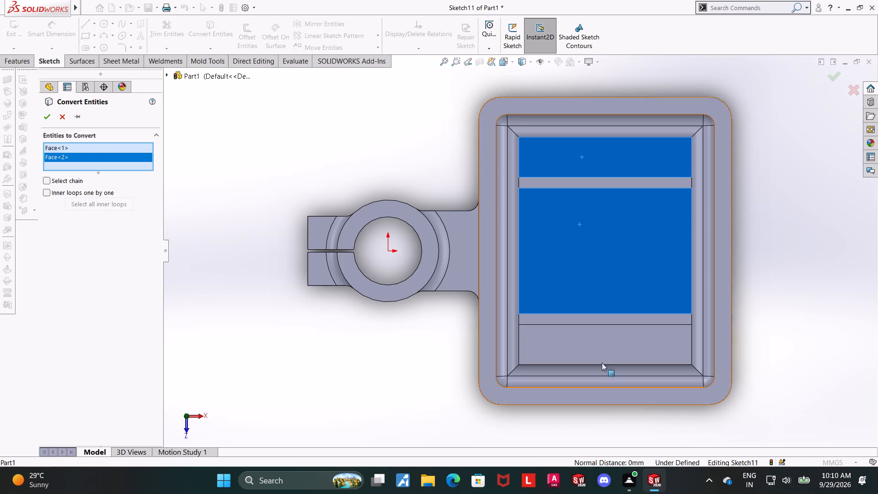
{"action": "left_click", "coordinate": [577, 343]}
{"action": "left_click", "coordinate": [46, 121]}
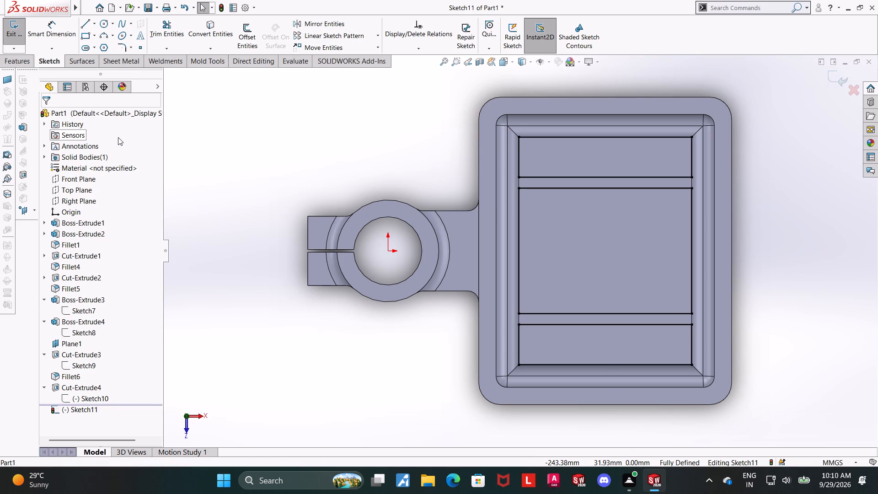
Exit the sketch and extrude the three block outlines upward 3 mm as a merged blind boss.
{"action": "left_click", "coordinate": [8, 31]}
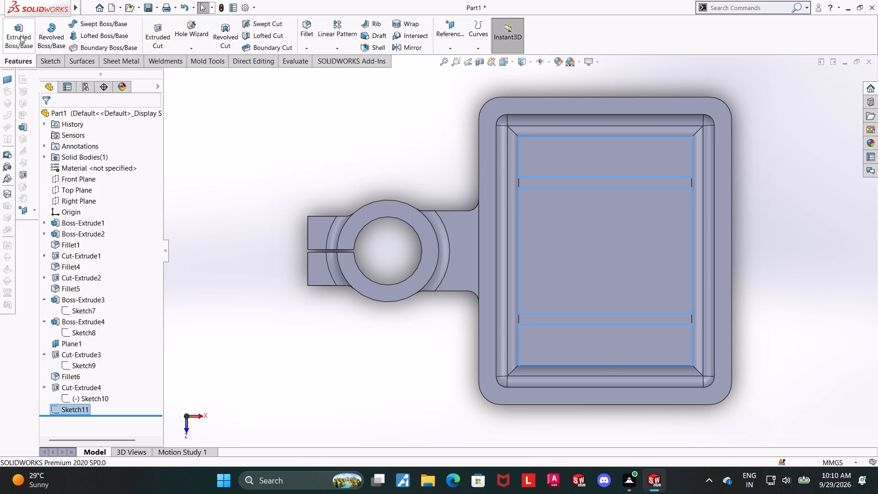
{"action": "left_click", "coordinate": [20, 34]}
{"action": "key", "text": "3"}
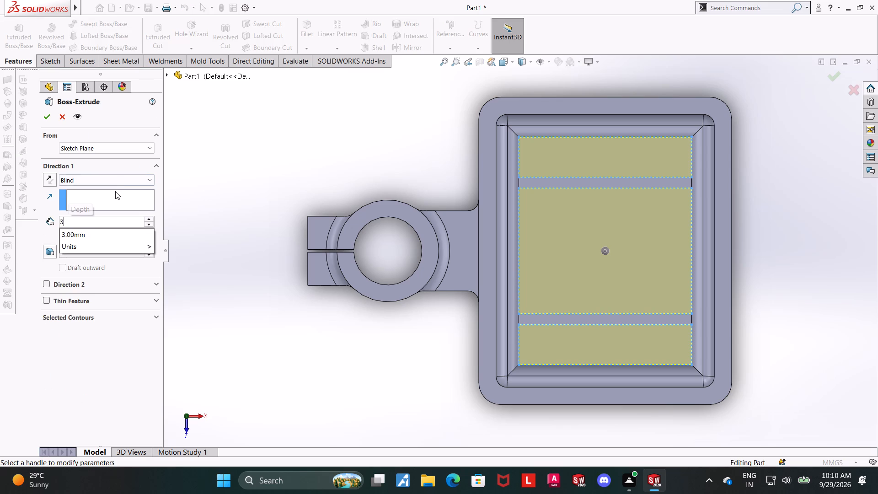
{"action": "key", "text": "Return"}
{"action": "middle_click_drag", "start_coordinate": [248, 221], "coordinate": [237, 72]}
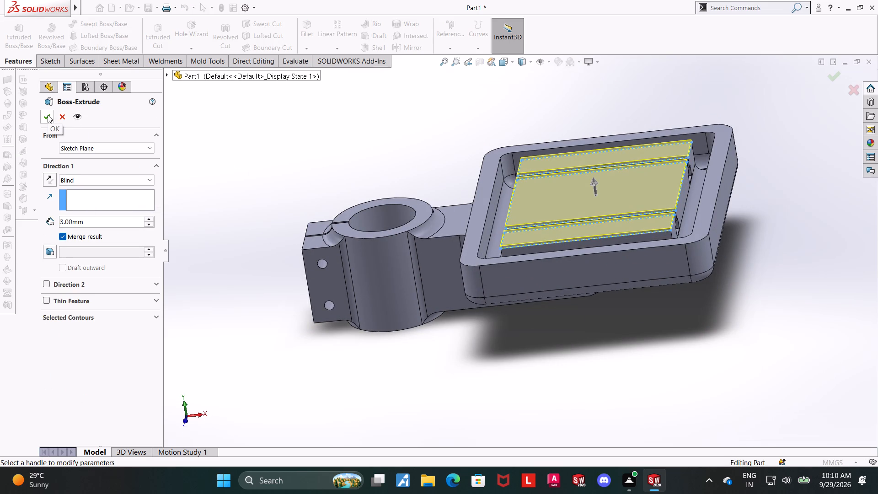
{"action": "left_click", "coordinate": [48, 115]}
{"action": "left_click", "coordinate": [552, 336]}
Examine the whole part, including the raised blocks in the tray, from several angles.
{"action": "middle_click_drag", "start_coordinate": [568, 356], "coordinate": [576, 328]}
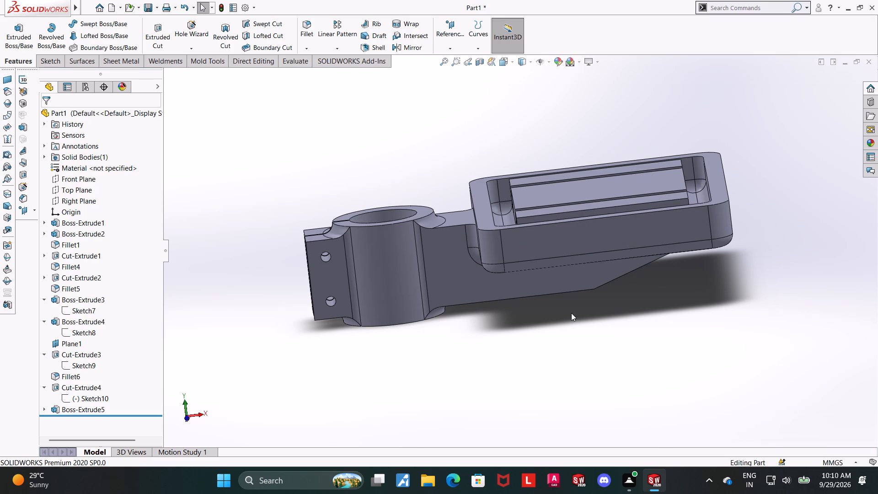
{"action": "scroll", "coordinate": [571, 313], "scroll_direction": "up", "scroll_amount": 3}
{"action": "scroll", "coordinate": [527, 286], "scroll_direction": "down", "scroll_amount": 3}
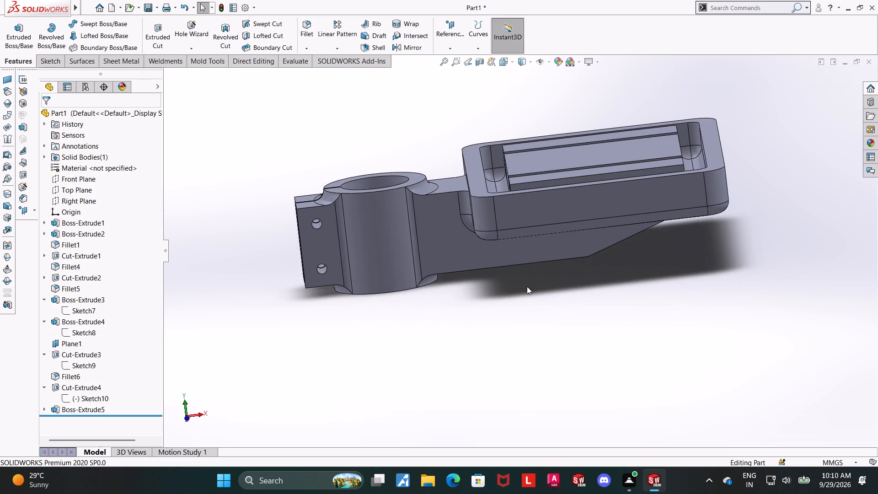
{"action": "middle_click_drag", "start_coordinate": [536, 294], "coordinate": [510, 323]}
{"action": "scroll", "coordinate": [516, 319], "scroll_direction": "up", "scroll_amount": 6}
{"action": "scroll", "coordinate": [707, 205], "scroll_direction": "down", "scroll_amount": 3}
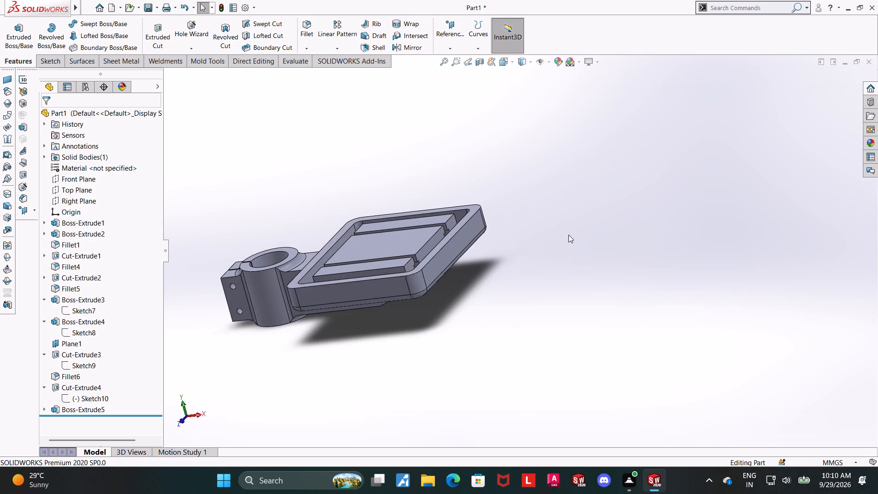
Change the whole part's colour appearance to the bright cyan swatch of the standard palette.
{"action": "scroll", "coordinate": [567, 241], "scroll_direction": "up", "scroll_amount": 2}
{"action": "middle_click_drag", "start_coordinate": [420, 272], "coordinate": [434, 290]}
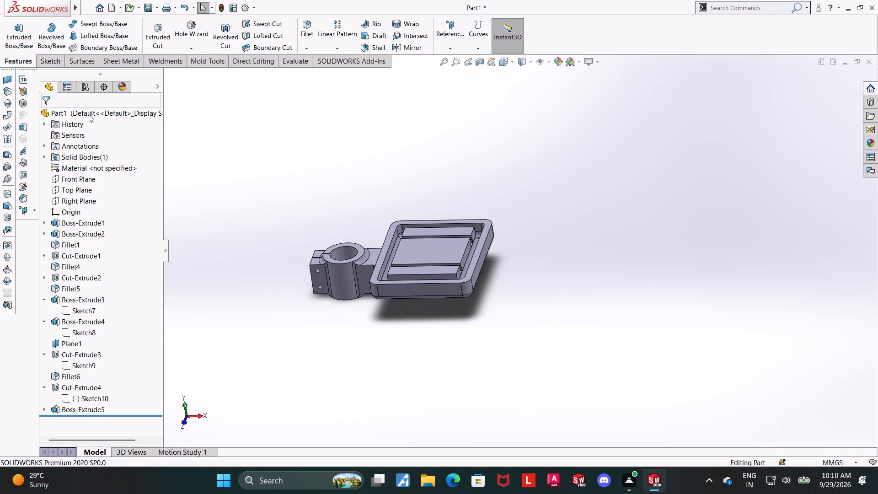
{"action": "right_click", "coordinate": [89, 114]}
{"action": "left_click", "coordinate": [105, 102]}
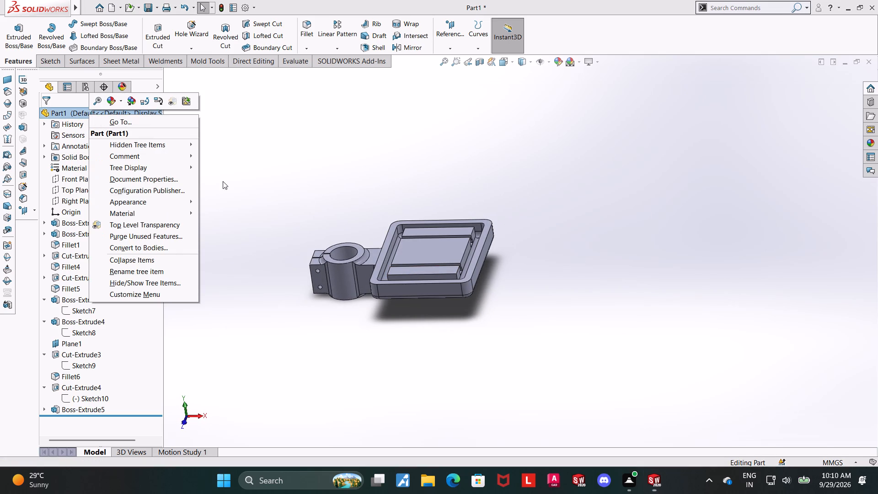
{"action": "left_click", "coordinate": [117, 100]}
{"action": "left_click", "coordinate": [161, 120]}
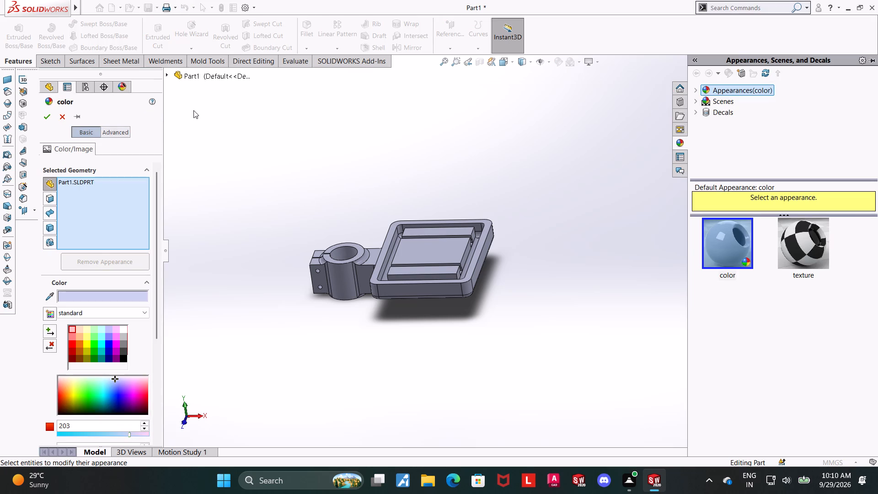
{"action": "left_click", "coordinate": [102, 339]}
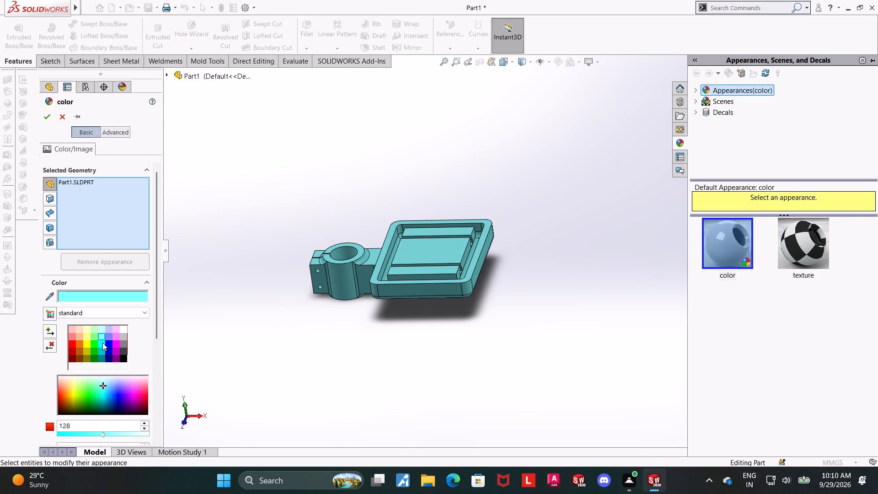
{"action": "left_click", "coordinate": [102, 343]}
{"action": "left_click", "coordinate": [52, 121]}
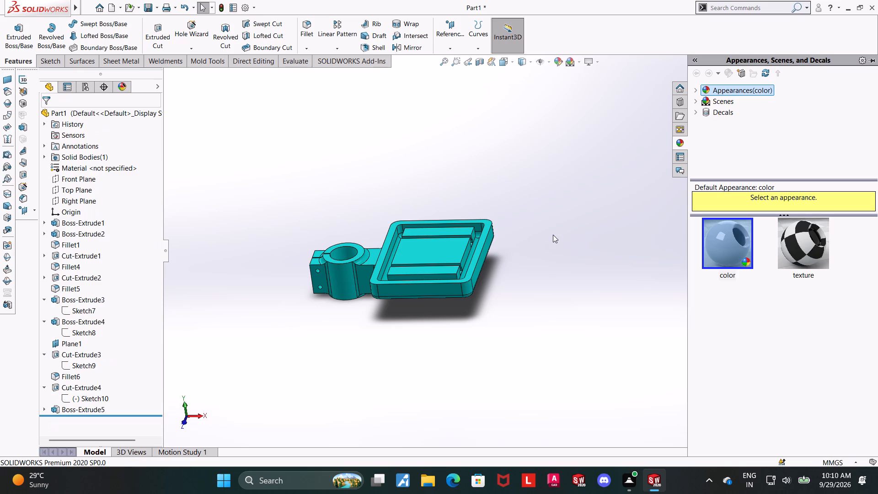
Examine the recoloured part in isometric and front views, focusing on the rounded corners where the clamp cylinder meets the lug and arm.
{"action": "key", "text": "ctrl+7"}
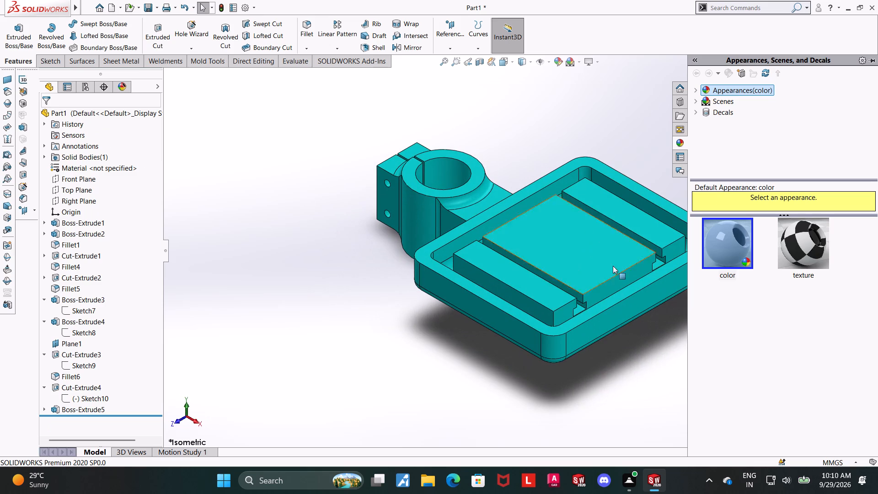
{"action": "left_click", "coordinate": [614, 102]}
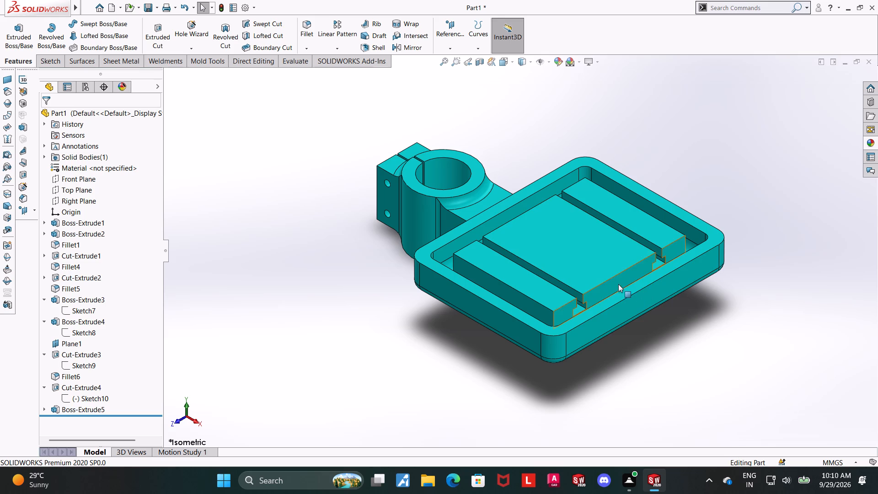
{"action": "middle_click_drag", "start_coordinate": [395, 201], "coordinate": [418, 172]}
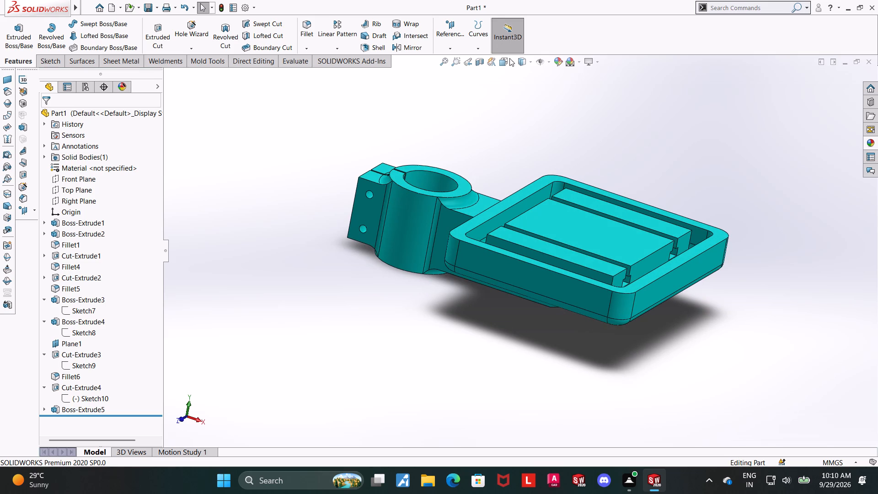
{"action": "left_click", "coordinate": [500, 63]}
{"action": "left_click", "coordinate": [387, 320]}
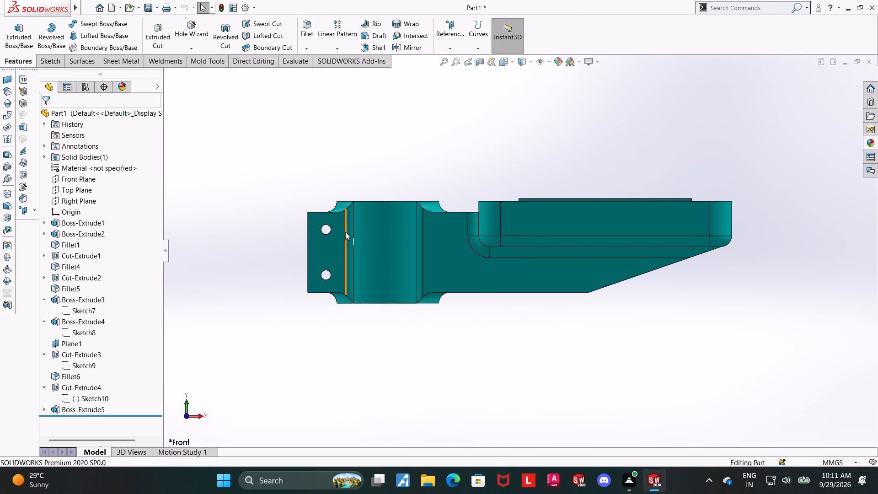
{"action": "scroll", "coordinate": [345, 234], "scroll_direction": "down", "scroll_amount": 3}
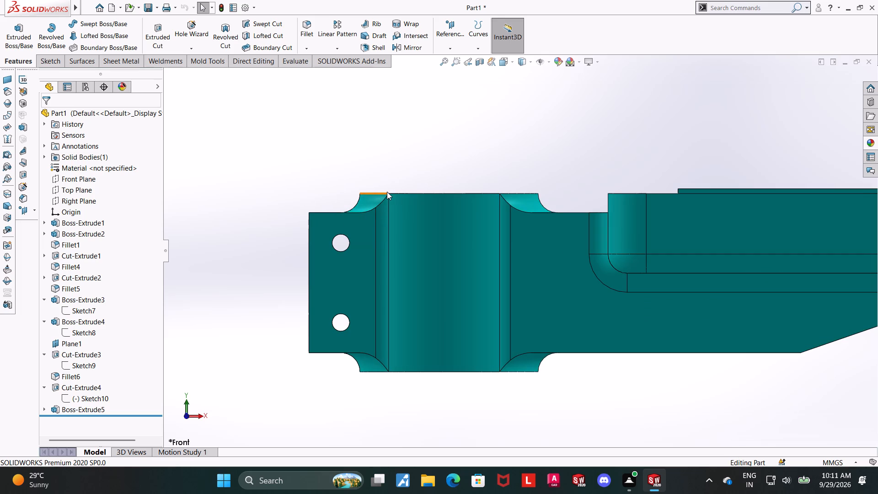
{"action": "scroll", "coordinate": [391, 198], "scroll_direction": "down", "scroll_amount": 1}
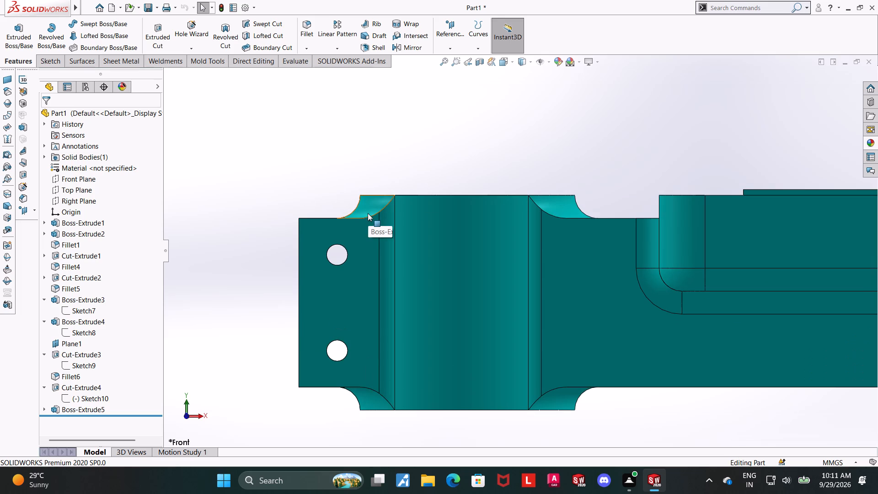
{"action": "middle_click_drag", "start_coordinate": [368, 217], "coordinate": [368, 247]}
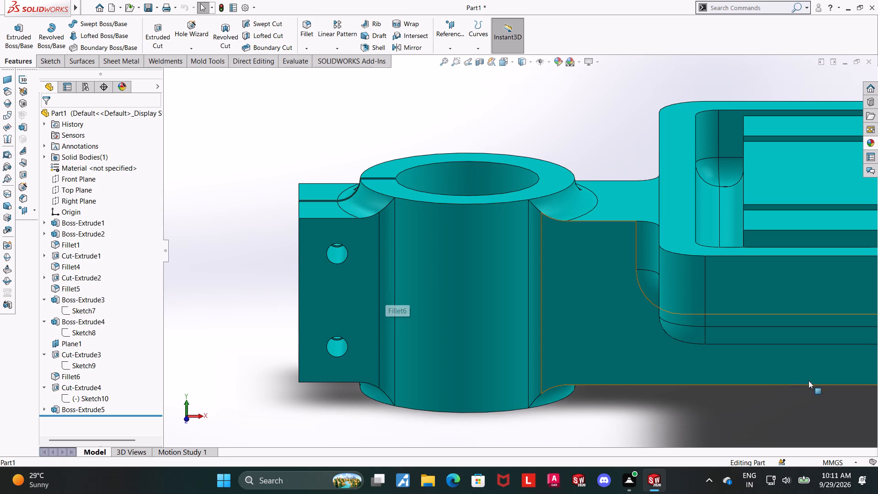
{"action": "left_click", "coordinate": [499, 65]}
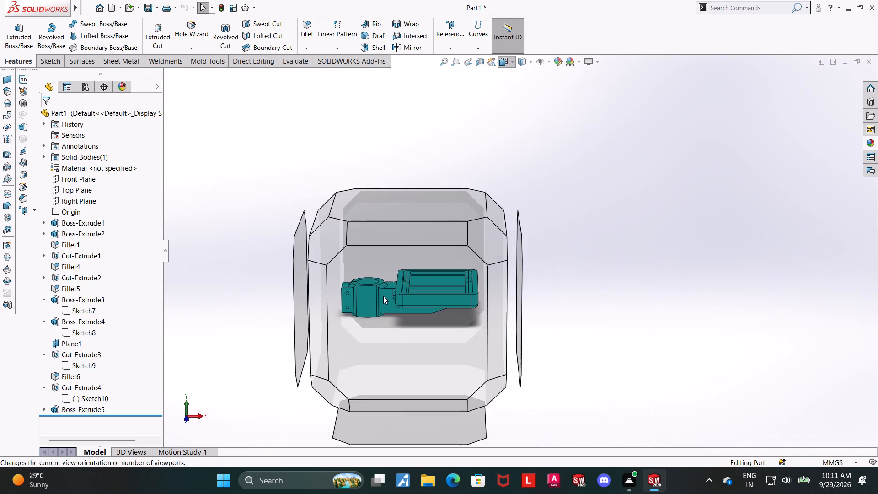
{"action": "left_click", "coordinate": [382, 301]}
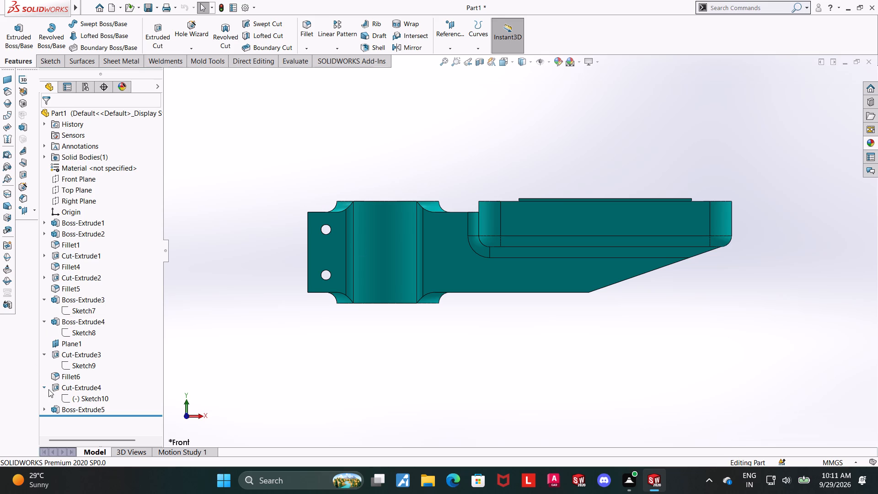
Open the 12 mm fillet for editing, remove one vertical edge between lug and clamp cylinder from its selection, and pick it again.
{"action": "left_click", "coordinate": [54, 372]}
{"action": "left_click", "coordinate": [62, 345]}
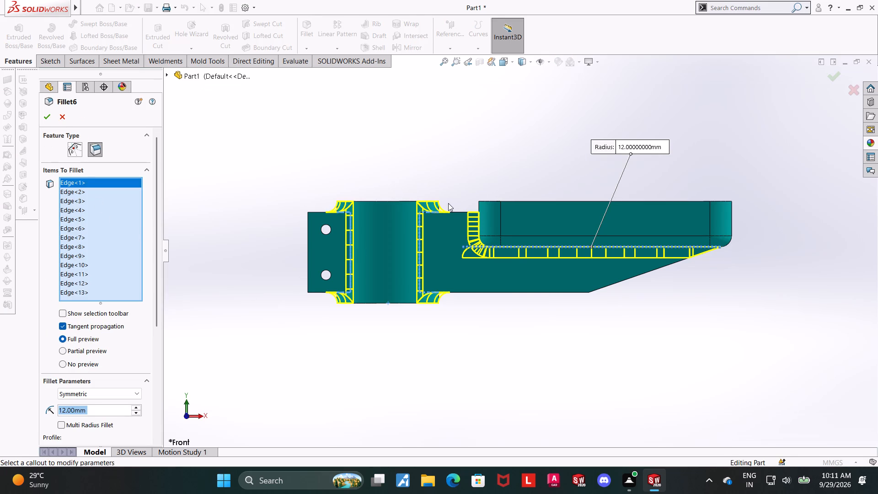
{"action": "left_click", "coordinate": [447, 412]}
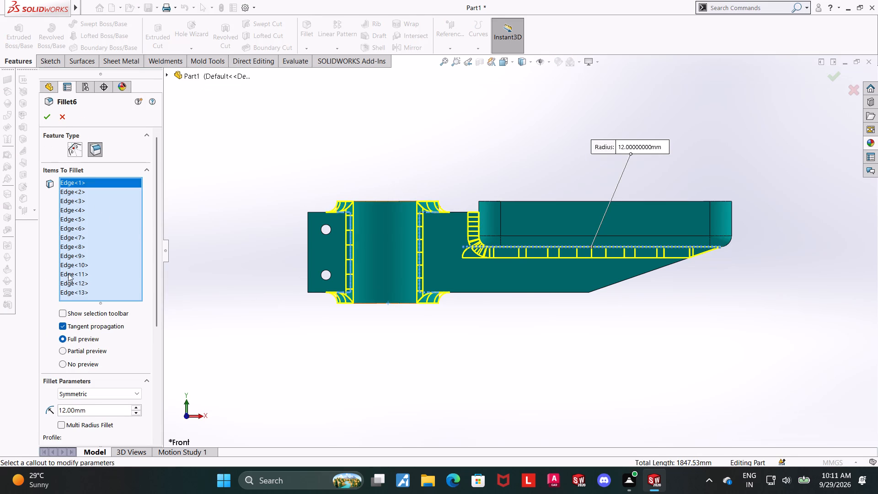
{"action": "left_click", "coordinate": [69, 270]}
{"action": "left_click", "coordinate": [71, 266]}
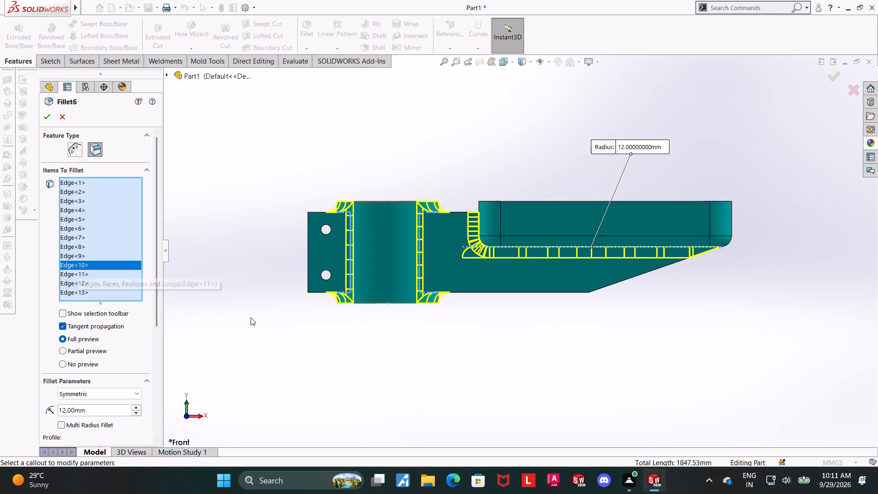
{"action": "middle_click_drag", "start_coordinate": [251, 318], "coordinate": [254, 374]}
{"action": "right_click", "coordinate": [96, 263]}
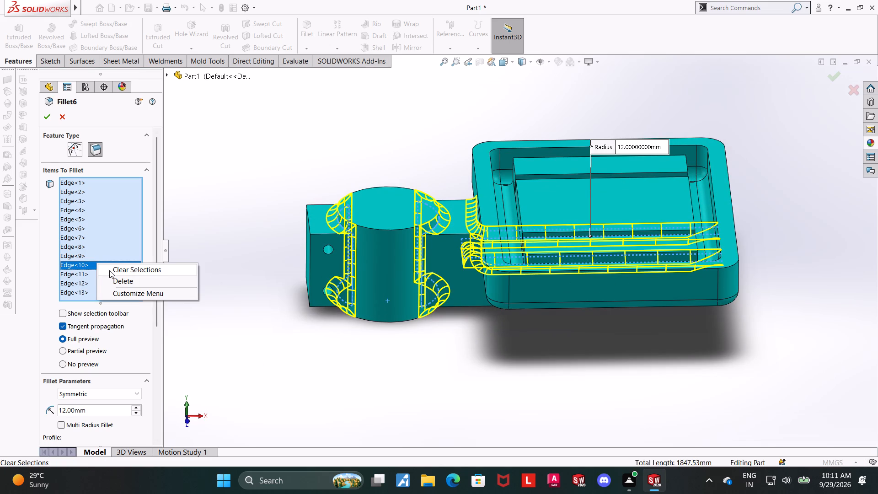
{"action": "left_click", "coordinate": [111, 277]}
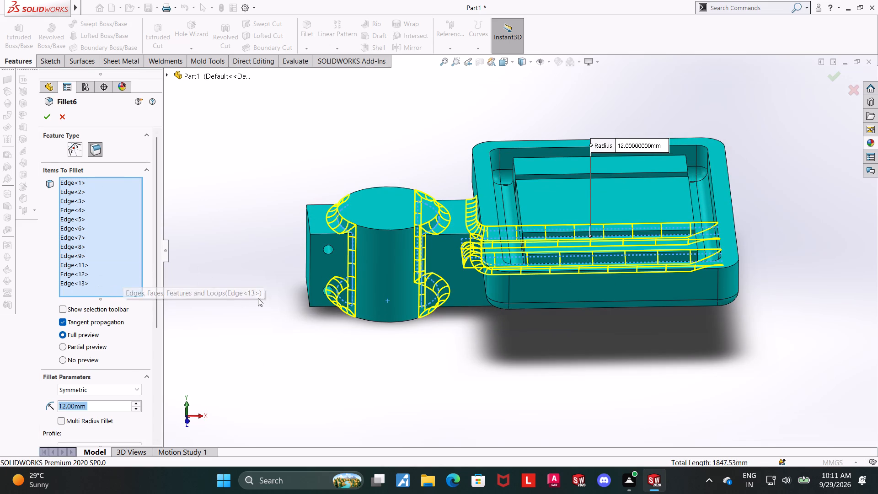
{"action": "middle_click_drag", "start_coordinate": [260, 298], "coordinate": [413, 387]}
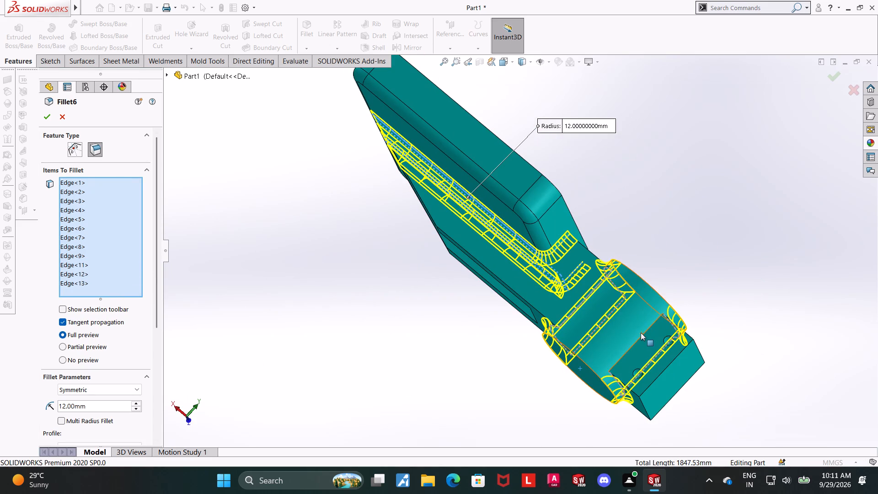
{"action": "left_click", "coordinate": [642, 334]}
Remove the lug-side edges and one arm-side curved edge around the clamp cylinder from the fillet's selection.
{"action": "middle_click_drag", "start_coordinate": [636, 338], "coordinate": [516, 360]}
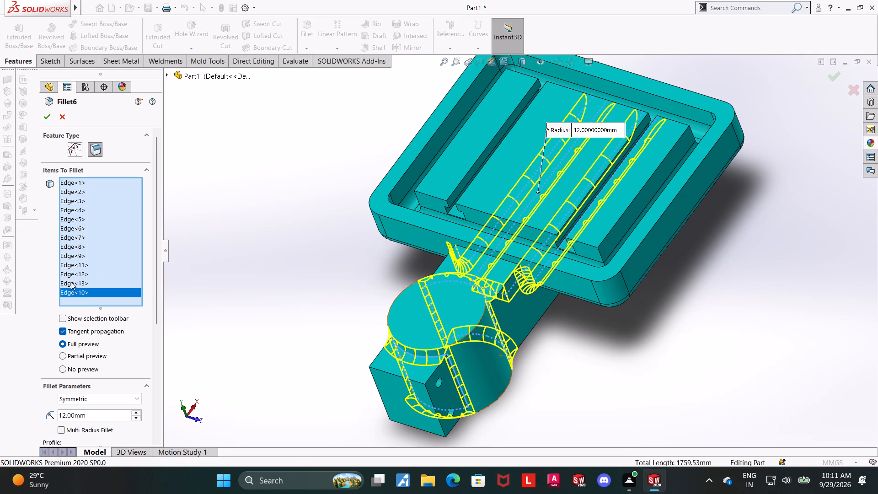
{"action": "left_click", "coordinate": [79, 282]}
{"action": "left_click", "coordinate": [80, 273]}
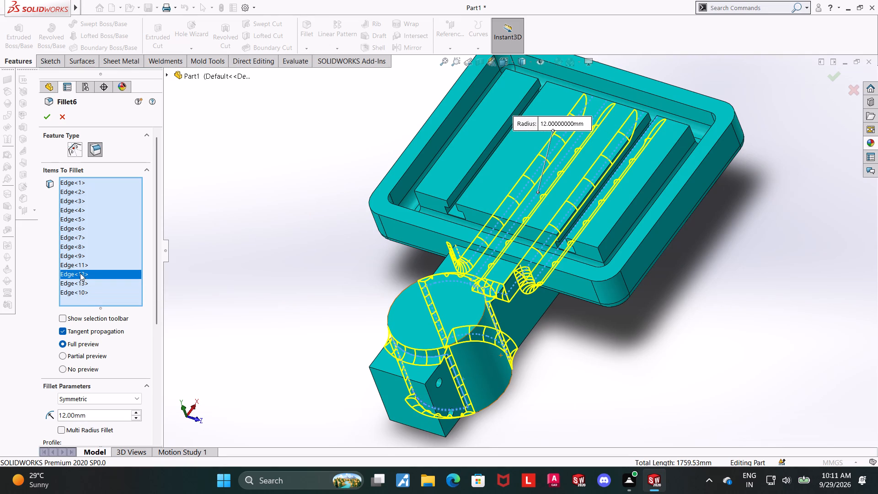
{"action": "left_click", "coordinate": [81, 265]}
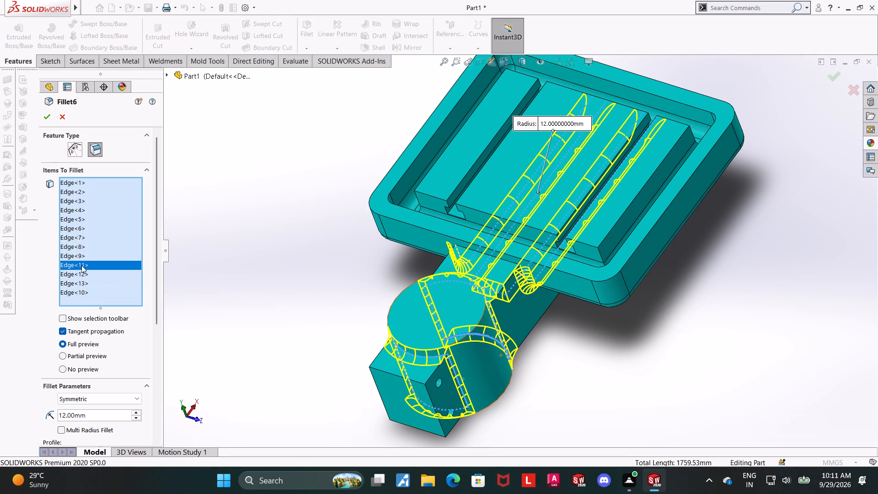
{"action": "scroll", "coordinate": [81, 265], "scroll_direction": "up", "scroll_amount": 1}
{"action": "right_click", "coordinate": [81, 265]}
{"action": "left_click", "coordinate": [95, 280]}
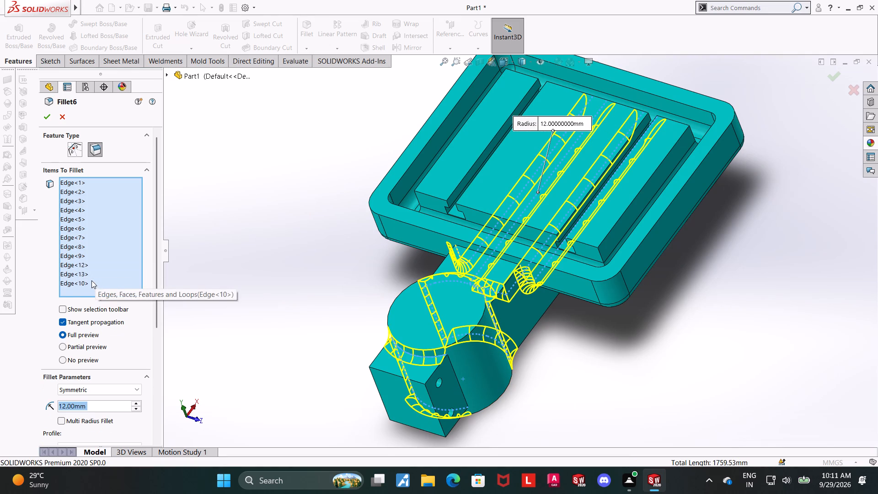
{"action": "right_click", "coordinate": [80, 280]}
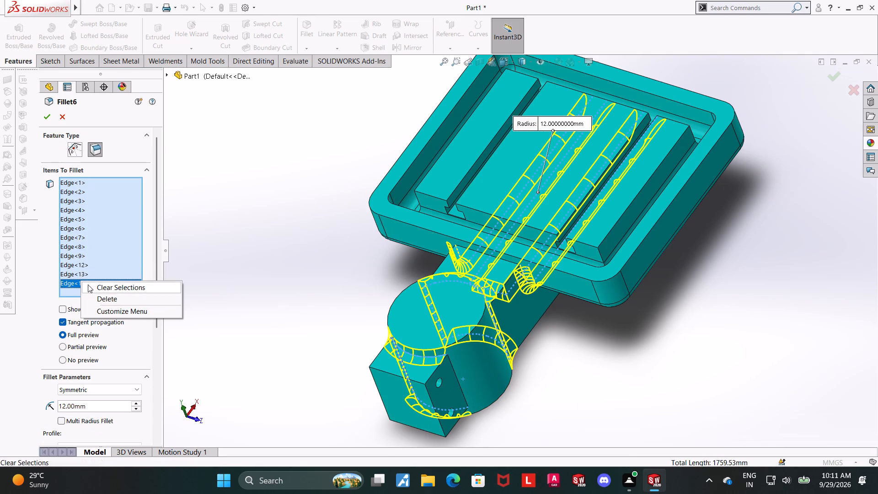
{"action": "left_click", "coordinate": [95, 296]}
{"action": "right_click", "coordinate": [82, 269]}
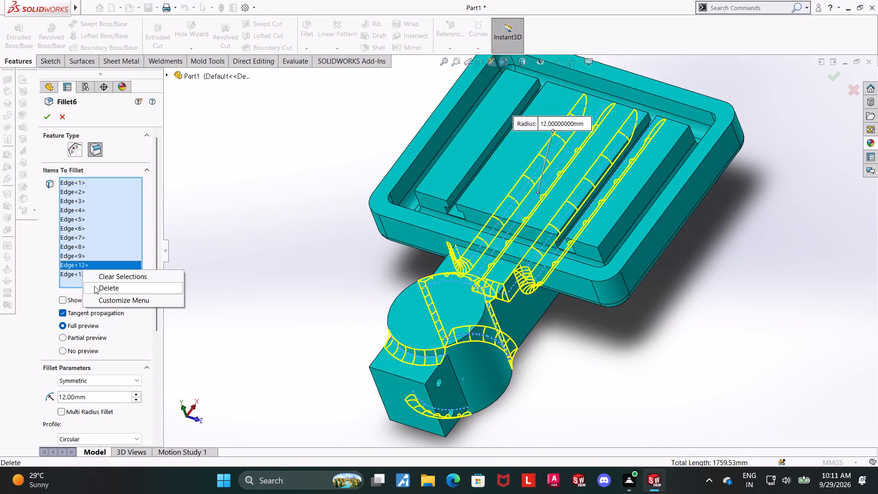
{"action": "left_click", "coordinate": [94, 286]}
{"action": "left_click", "coordinate": [76, 264]}
{"action": "right_click", "coordinate": [76, 264]}
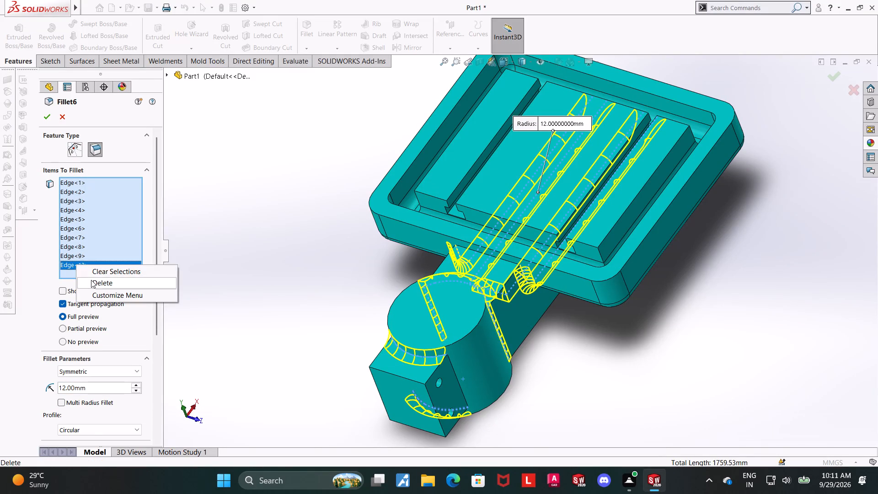
{"action": "left_click", "coordinate": [91, 280]}
{"action": "right_click", "coordinate": [84, 254]}
{"action": "left_click", "coordinate": [99, 270]}
Remove the remaining three edges between the arm and clamp cylinder from the fillet's selection, leaving only the tray-support edges.
{"action": "right_click", "coordinate": [77, 244]}
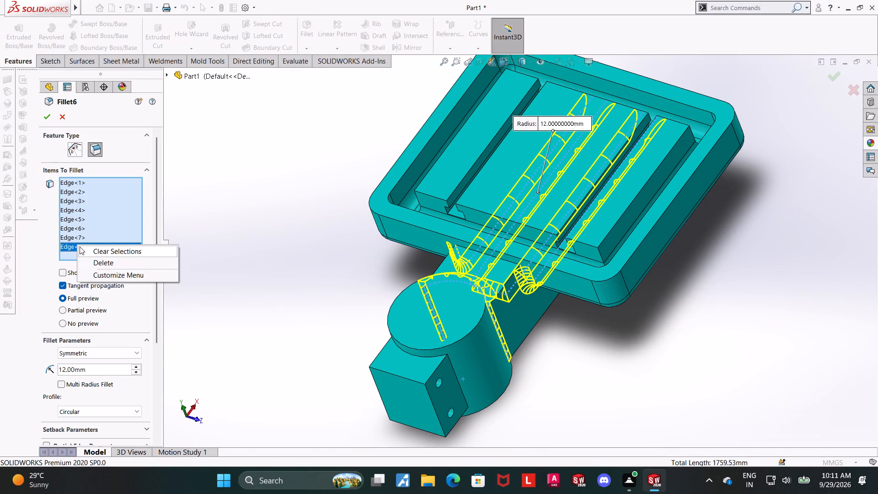
{"action": "left_click", "coordinate": [87, 259]}
{"action": "right_click", "coordinate": [76, 238]}
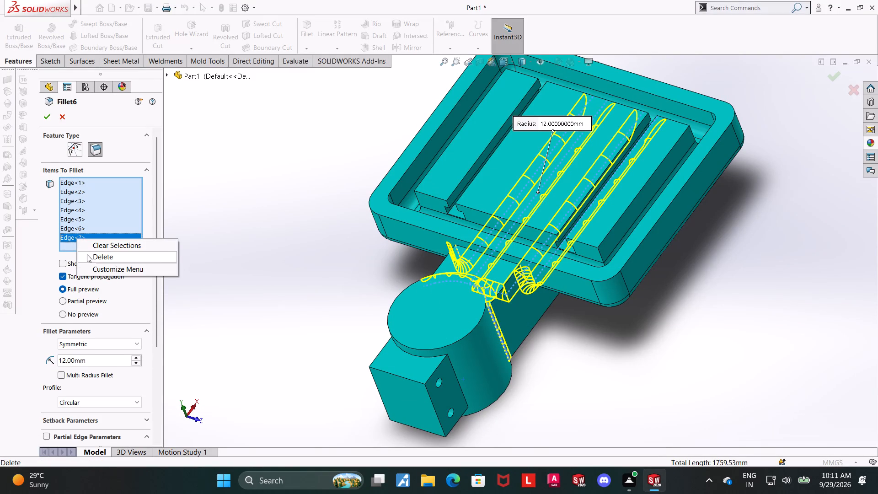
{"action": "left_click", "coordinate": [87, 255]}
{"action": "right_click", "coordinate": [80, 231]}
{"action": "left_click", "coordinate": [93, 247]}
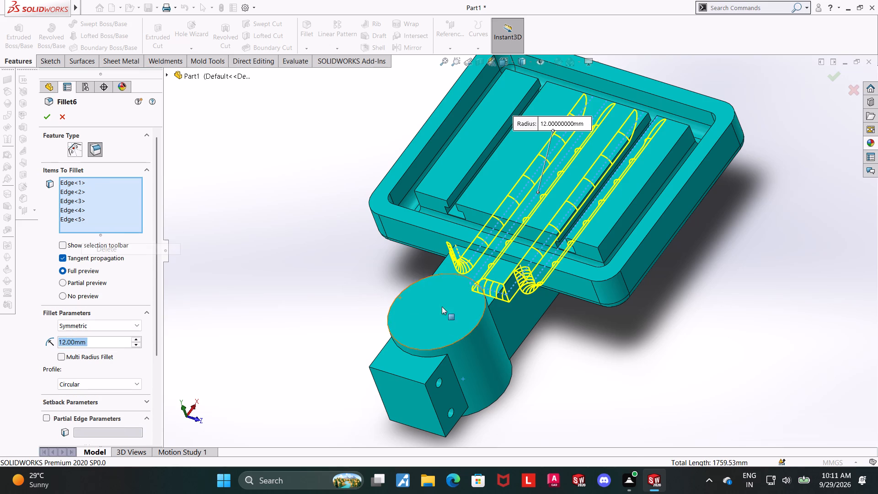
Add the four vertical edges where the arm and lug meet the clamp cylinder to the 12 mm fillet.
{"action": "middle_click_drag", "start_coordinate": [465, 317], "coordinate": [404, 290]}
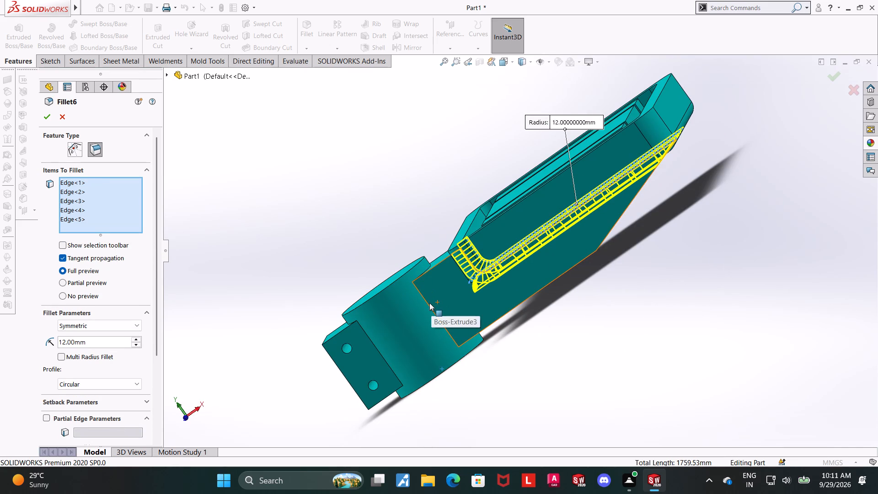
{"action": "left_click", "coordinate": [428, 302]}
{"action": "middle_click_drag", "start_coordinate": [429, 303], "coordinate": [576, 322]}
{"action": "scroll", "coordinate": [576, 322], "scroll_direction": "down", "scroll_amount": 1}
{"action": "left_click", "coordinate": [553, 302]}
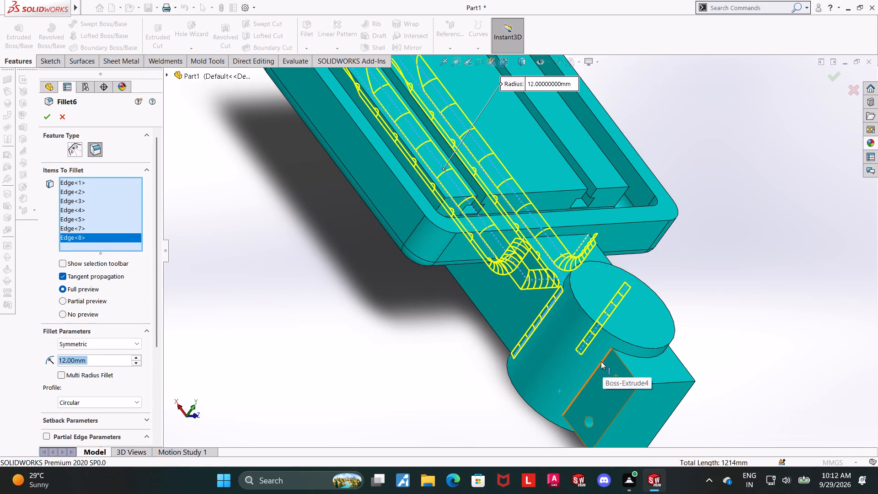
{"action": "left_click", "coordinate": [601, 361]}
{"action": "scroll", "coordinate": [610, 375], "scroll_direction": "up", "scroll_amount": 1}
{"action": "middle_click_drag", "start_coordinate": [610, 375], "coordinate": [466, 317]}
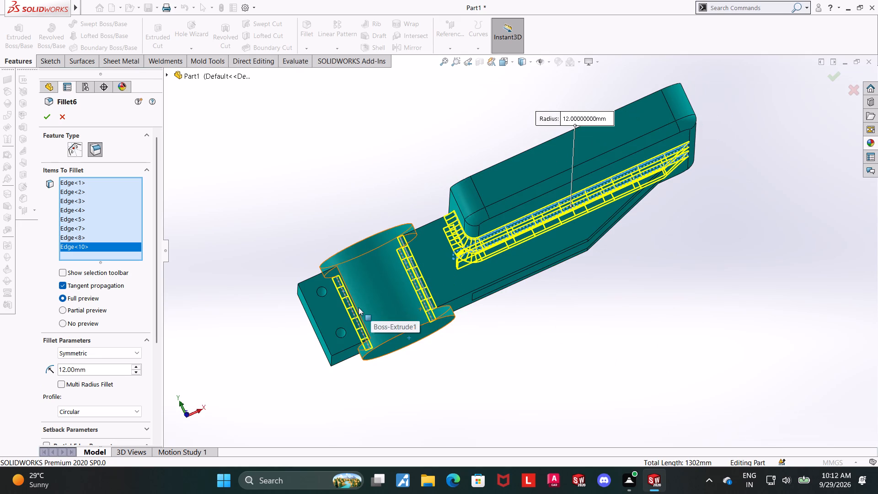
{"action": "left_click", "coordinate": [357, 310]}
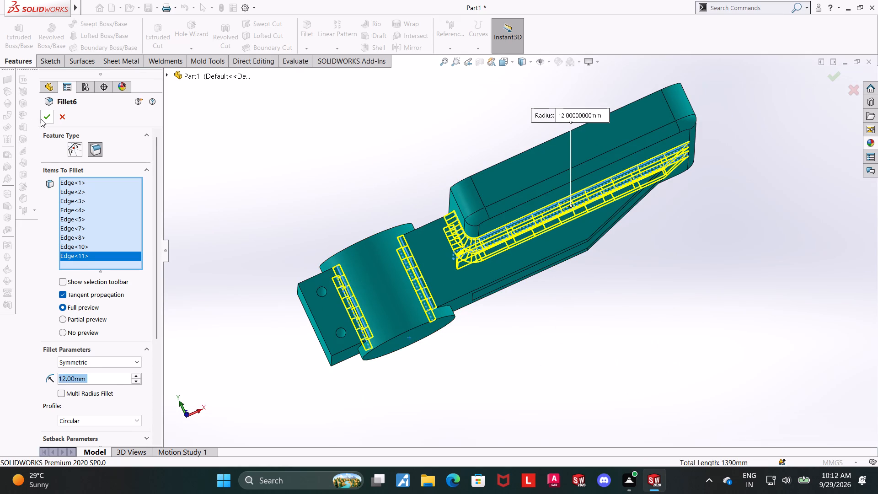
{"action": "left_click", "coordinate": [41, 120]}
Examine the vertical fillets and curved corners around the clamp cylinder in front view and from above and below.
{"action": "middle_click_drag", "start_coordinate": [498, 287], "coordinate": [457, 300]}
{"action": "middle_click_drag", "start_coordinate": [442, 185], "coordinate": [455, 223]}
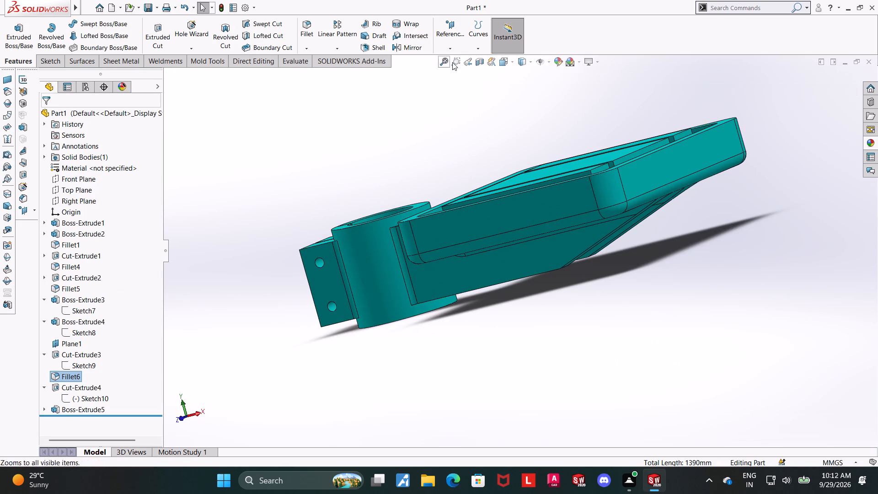
{"action": "left_click", "coordinate": [505, 59]}
{"action": "left_click", "coordinate": [379, 325]}
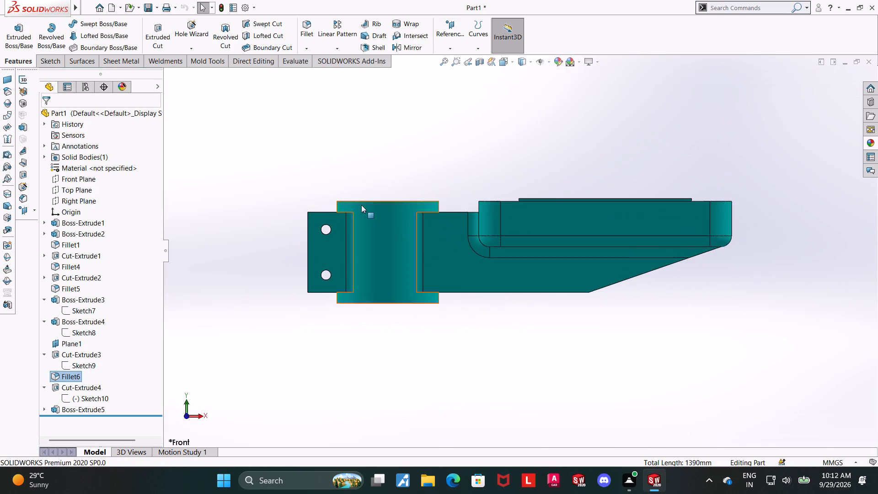
{"action": "scroll", "coordinate": [358, 232], "scroll_direction": "down", "scroll_amount": 4}
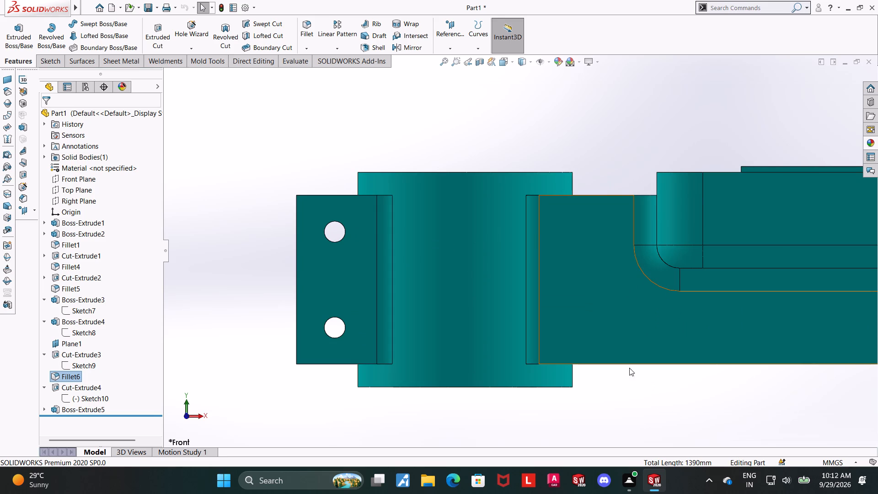
{"action": "scroll", "coordinate": [353, 190], "scroll_direction": "up", "scroll_amount": 1}
{"action": "middle_click_drag", "start_coordinate": [354, 192], "coordinate": [361, 217]}
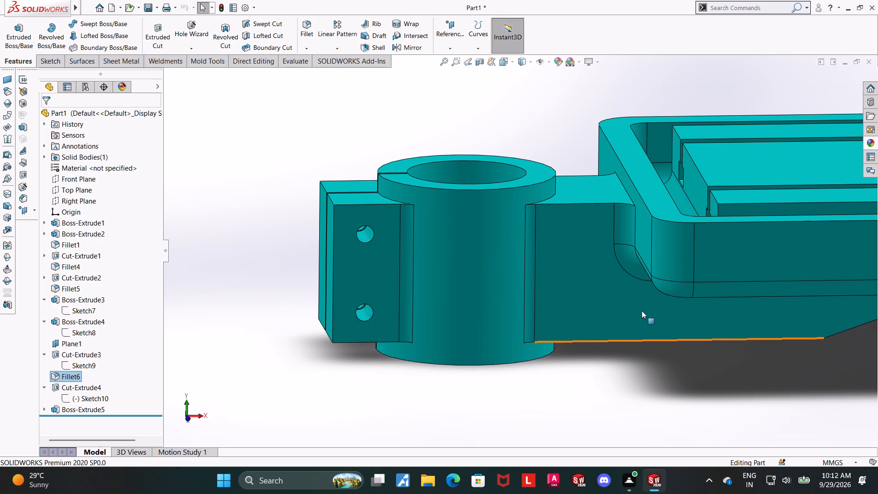
{"action": "middle_click_drag", "start_coordinate": [693, 377], "coordinate": [680, 285]}
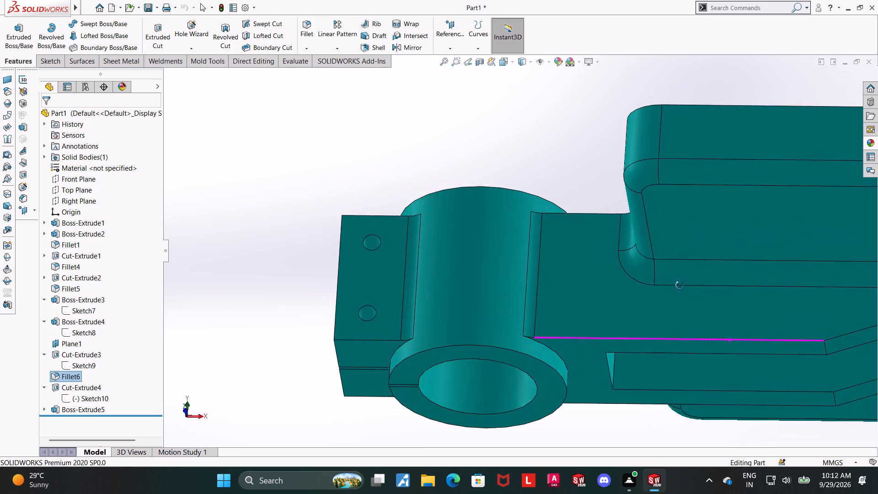
{"action": "middle_click_drag", "start_coordinate": [680, 285], "coordinate": [682, 291]}
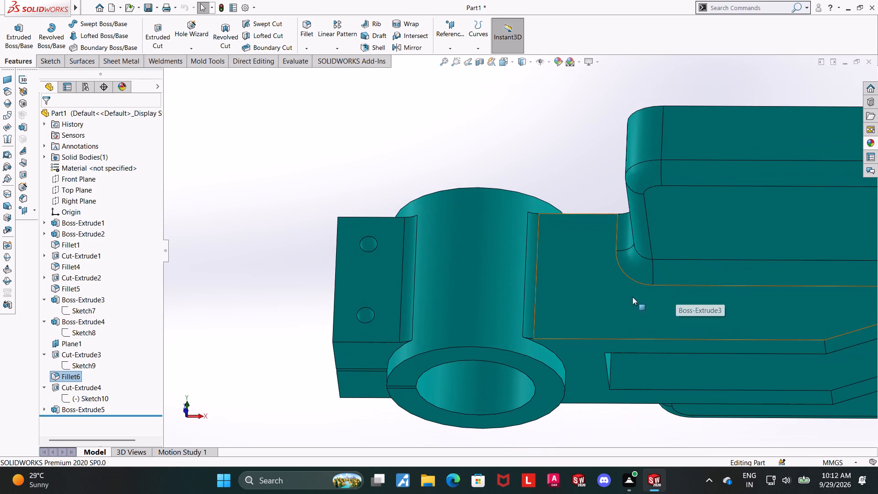
{"action": "middle_click_drag", "start_coordinate": [632, 297], "coordinate": [616, 210]}
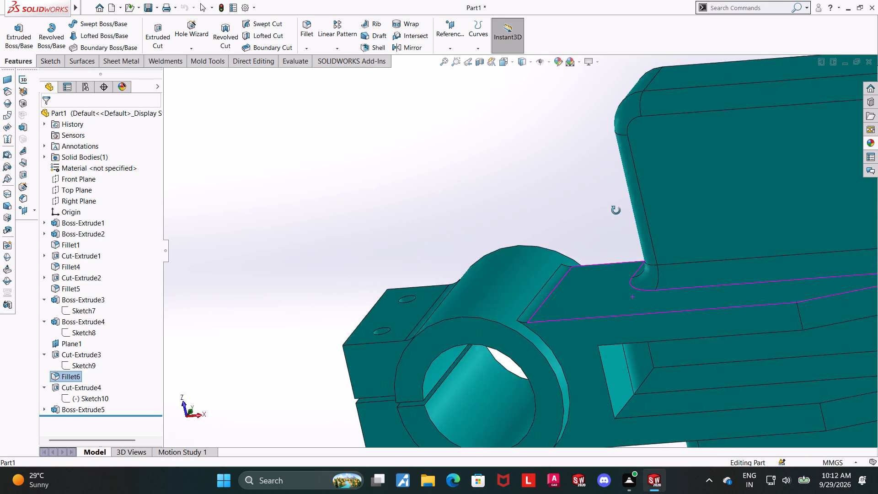
{"action": "middle_click_drag", "start_coordinate": [616, 210], "coordinate": [653, 352]}
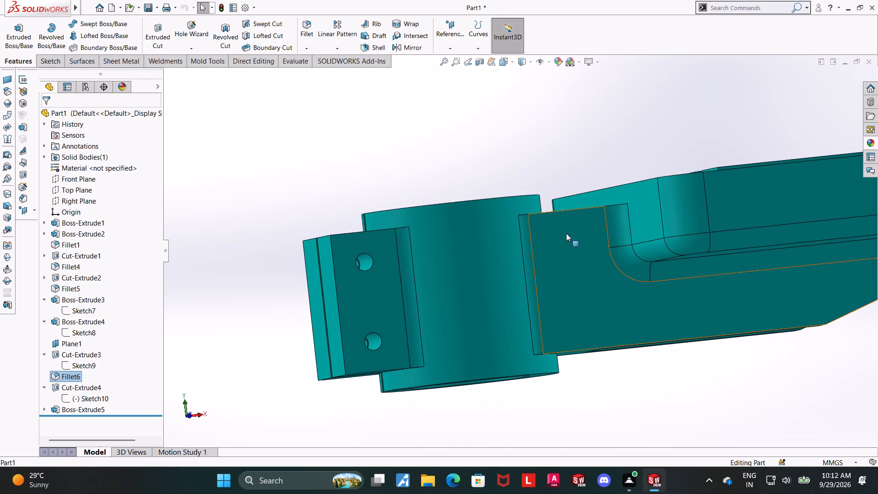
{"action": "middle_click_drag", "start_coordinate": [566, 238], "coordinate": [564, 322]}
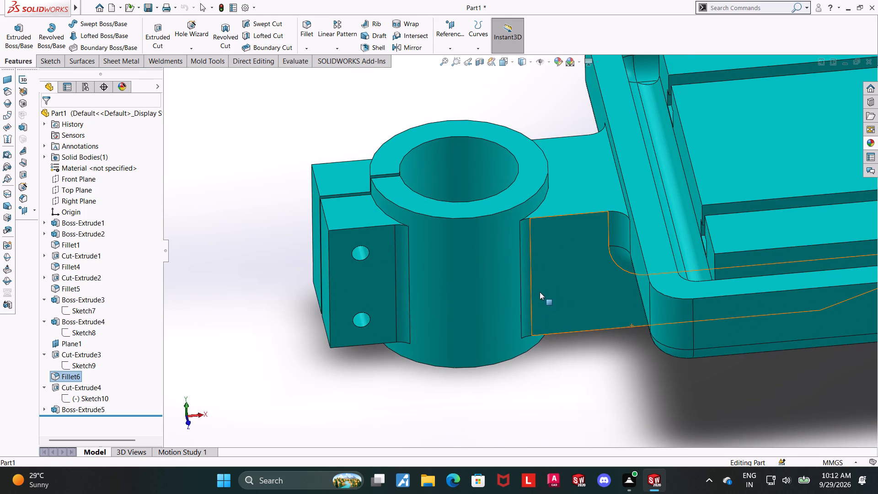
{"action": "middle_click_drag", "start_coordinate": [527, 273], "coordinate": [524, 286]}
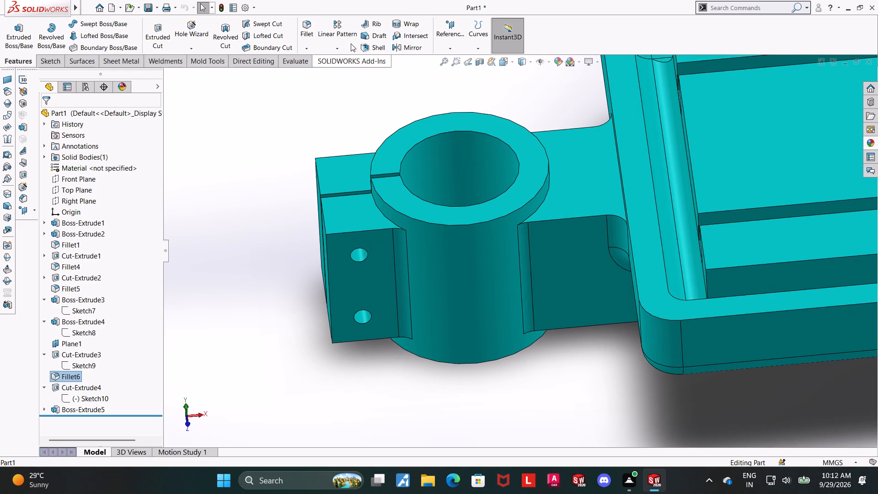
Start a 2 mm fillet and select the three upper curved edges where the lug and arm meet the clamp cylinder.
{"action": "left_click", "coordinate": [314, 19]}
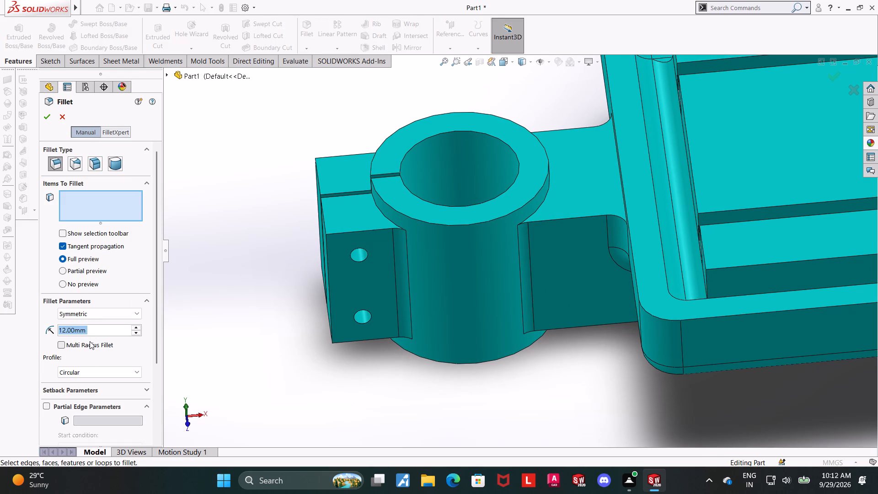
{"action": "key", "text": "2"}
{"action": "key", "text": "Return"}
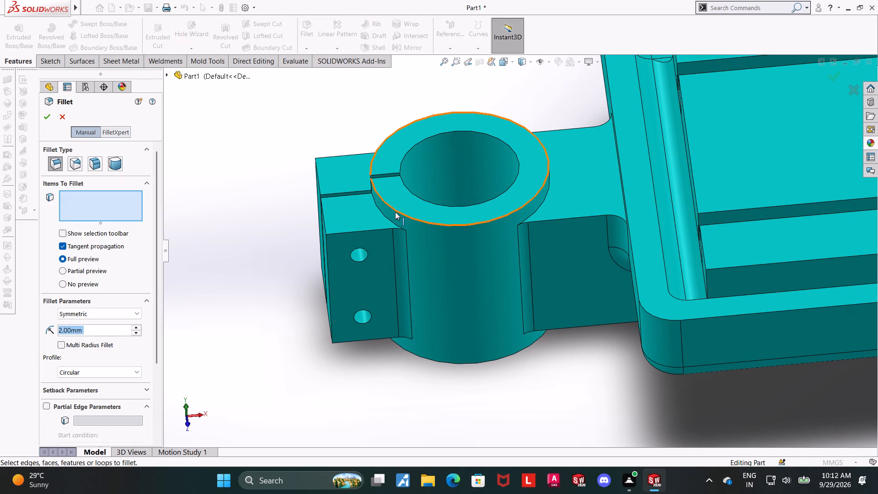
{"action": "left_click", "coordinate": [381, 210]}
{"action": "middle_click_drag", "start_coordinate": [374, 212], "coordinate": [392, 236]}
{"action": "left_click", "coordinate": [360, 166]}
{"action": "middle_click_drag", "start_coordinate": [483, 193], "coordinate": [464, 173]}
{"action": "left_click", "coordinate": [510, 183]}
{"action": "middle_click_drag", "start_coordinate": [481, 296], "coordinate": [477, 190]}
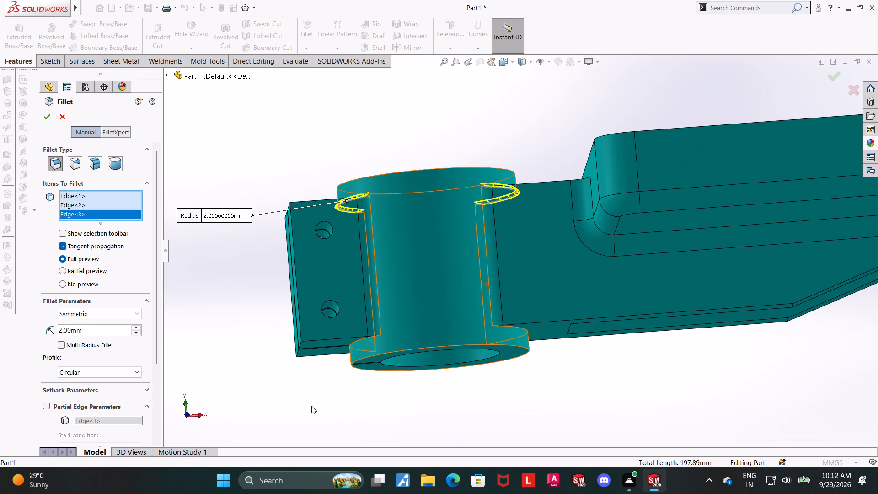
Add the three lower curved edges at the lug and arm to the selection and apply the 2 mm fillet.
{"action": "left_click", "coordinate": [353, 343]}
{"action": "middle_click_drag", "start_coordinate": [361, 348], "coordinate": [364, 347]}
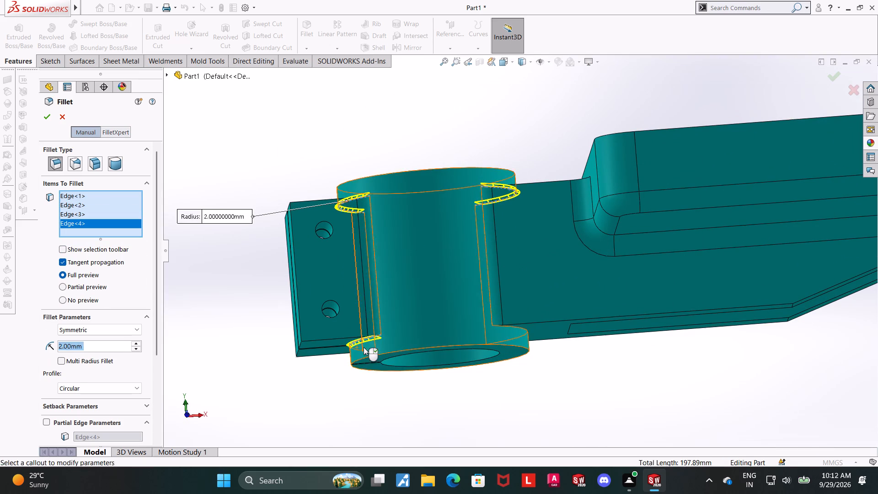
{"action": "middle_click_drag", "start_coordinate": [364, 347], "coordinate": [441, 327]}
{"action": "left_click", "coordinate": [391, 344]}
{"action": "middle_click_drag", "start_coordinate": [483, 349], "coordinate": [318, 355]}
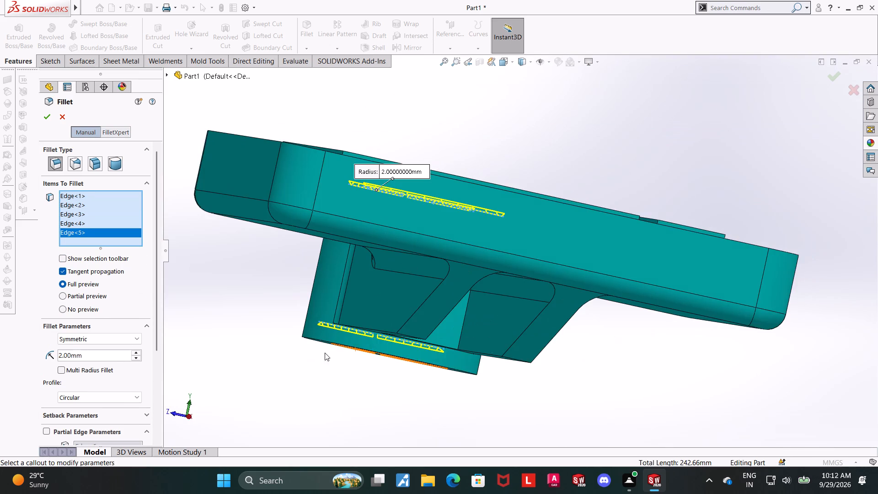
{"action": "middle_click_drag", "start_coordinate": [334, 350], "coordinate": [386, 354]}
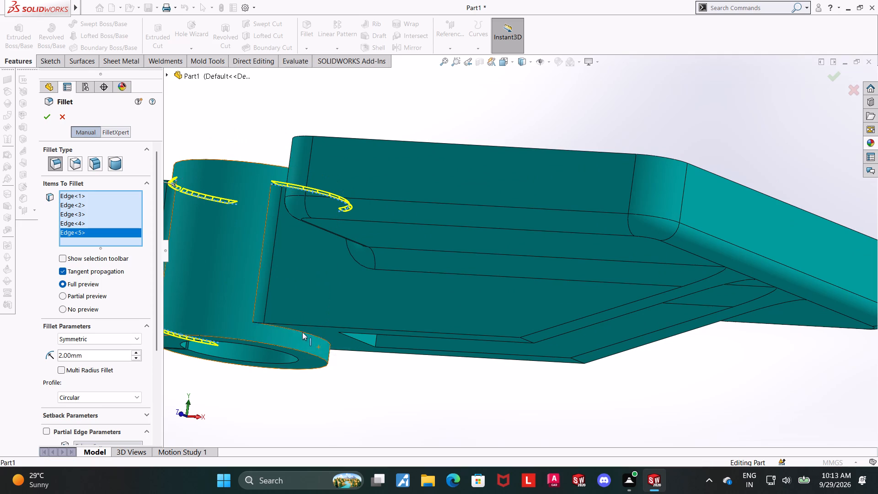
{"action": "left_click", "coordinate": [302, 332]}
{"action": "scroll", "coordinate": [322, 340], "scroll_direction": "up", "scroll_amount": 5}
{"action": "middle_click_drag", "start_coordinate": [322, 340], "coordinate": [352, 397]}
{"action": "middle_click_drag", "start_coordinate": [384, 259], "coordinate": [385, 282]}
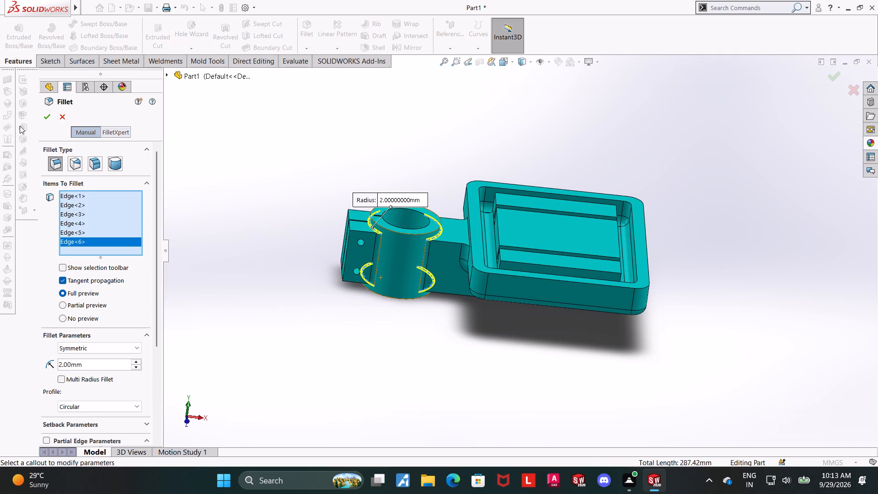
{"action": "left_click", "coordinate": [41, 119]}
Examine the 2 mm fillets around the clamp cylinder in front view and from the lug side.
{"action": "left_click", "coordinate": [502, 62]}
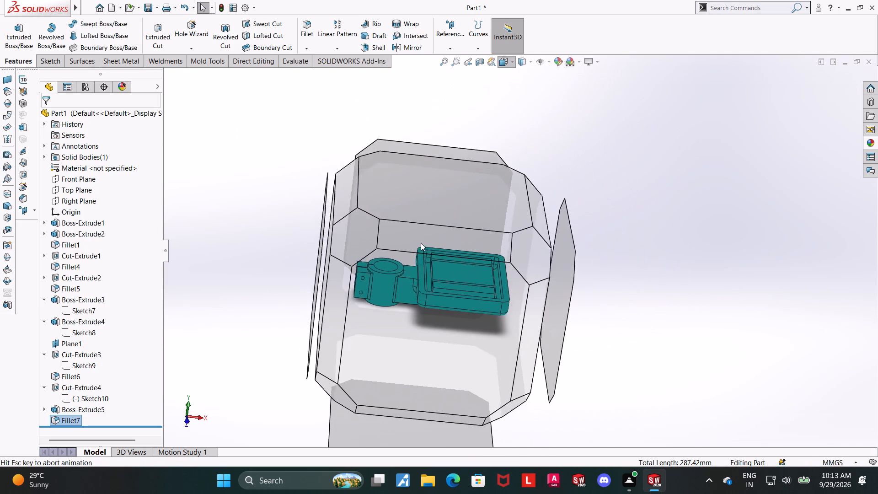
{"action": "left_click", "coordinate": [396, 302]}
{"action": "scroll", "coordinate": [394, 224], "scroll_direction": "down", "scroll_amount": 2}
{"action": "left_click", "coordinate": [422, 340]}
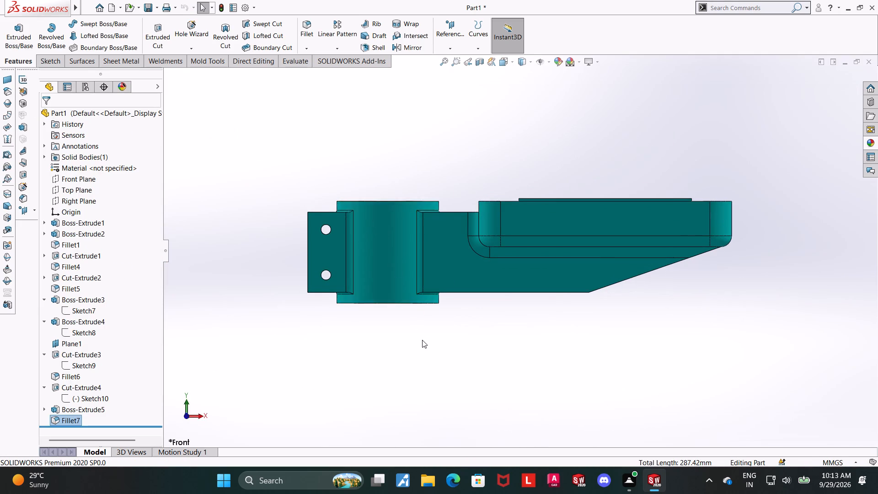
{"action": "scroll", "coordinate": [386, 202], "scroll_direction": "down", "scroll_amount": 4}
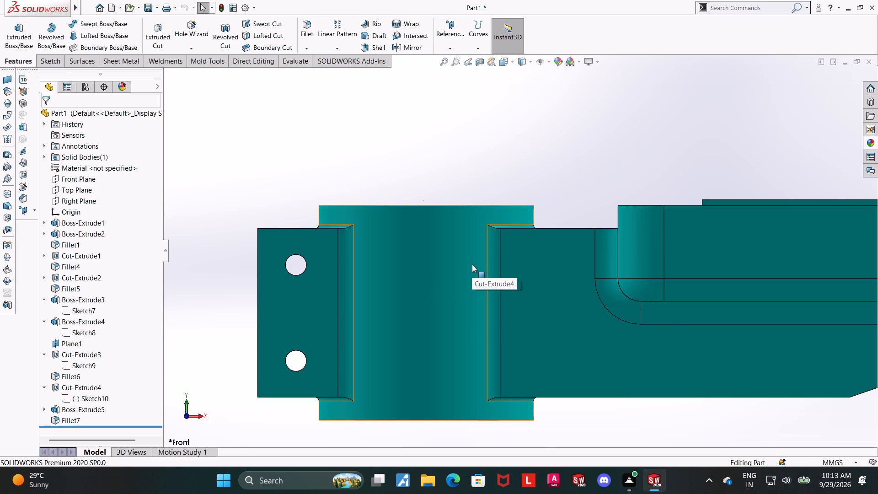
{"action": "scroll", "coordinate": [472, 264], "scroll_direction": "down", "scroll_amount": 1}
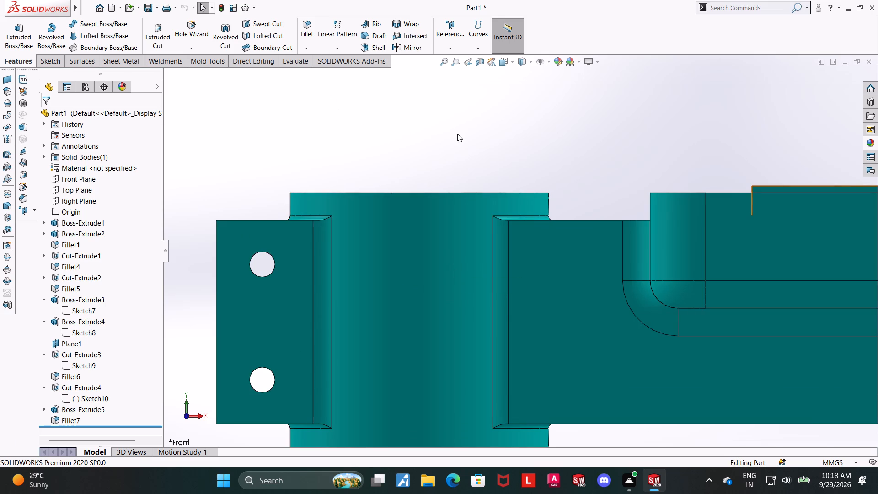
{"action": "scroll", "coordinate": [487, 149], "scroll_direction": "up", "scroll_amount": 2}
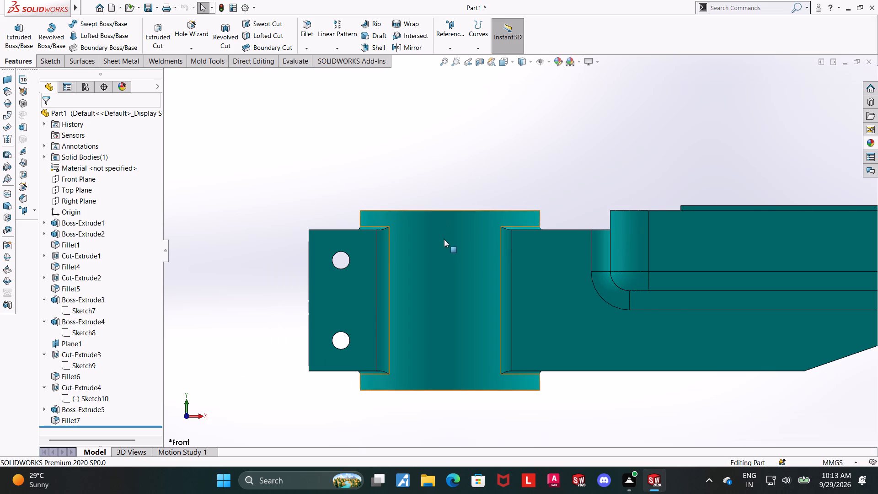
{"action": "middle_click_drag", "start_coordinate": [412, 233], "coordinate": [573, 249]}
{"action": "left_click", "coordinate": [738, 316]}
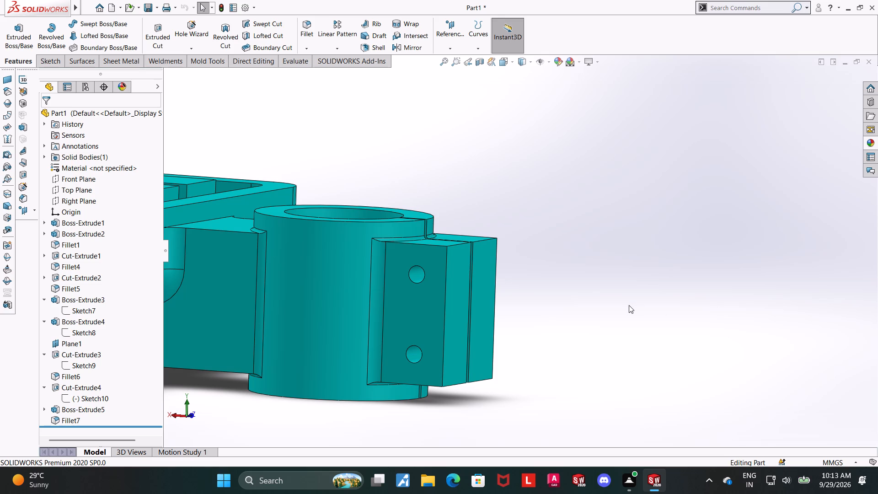
{"action": "scroll", "coordinate": [629, 305], "scroll_direction": "up", "scroll_amount": 3}
{"action": "middle_click_drag", "start_coordinate": [577, 267], "coordinate": [552, 336]}
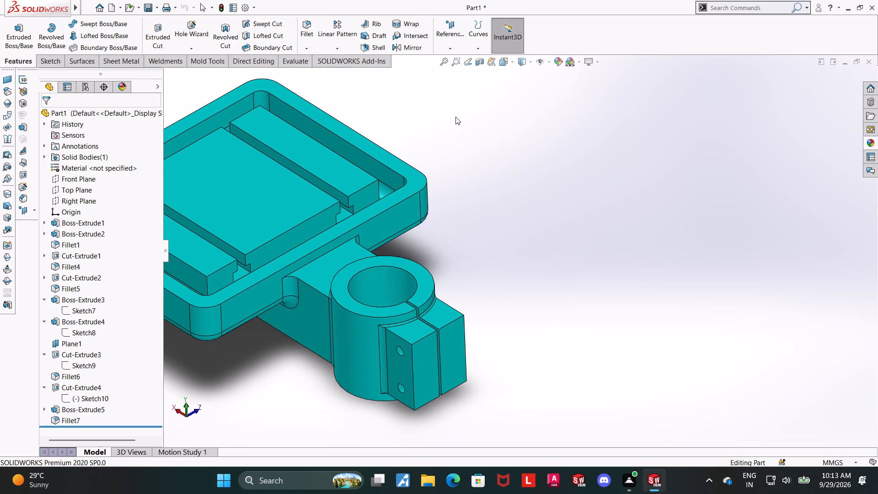
Examine the whole part in top view, then from tilted angles around the arm and clamp cylinder.
{"action": "left_click", "coordinate": [502, 62]}
{"action": "left_click", "coordinate": [465, 234]}
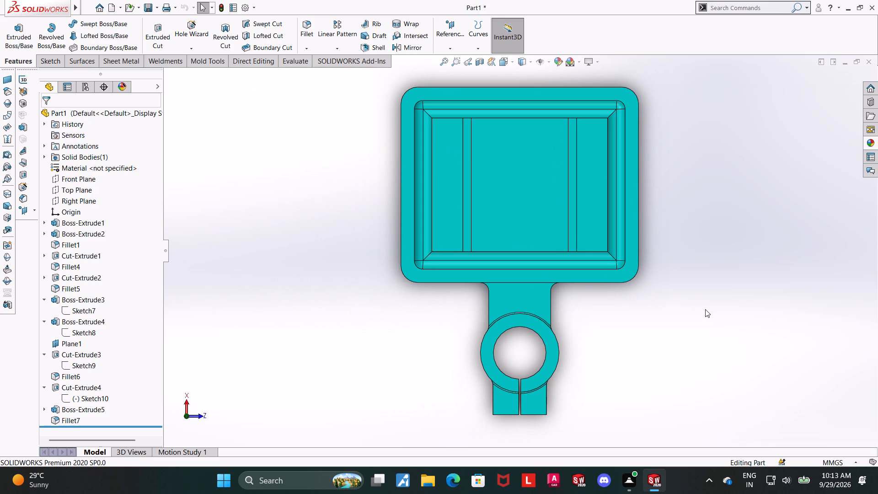
{"action": "scroll", "coordinate": [586, 362], "scroll_direction": "up", "scroll_amount": 2}
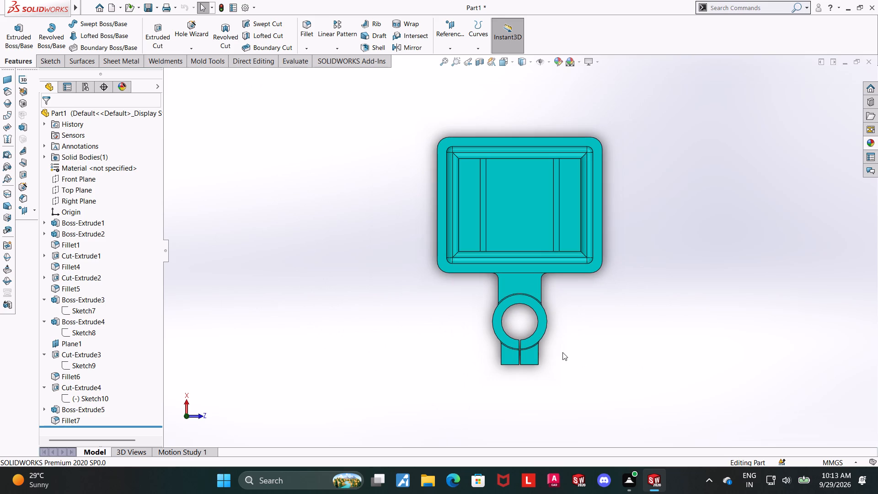
{"action": "middle_click_drag", "start_coordinate": [584, 361], "coordinate": [688, 317]}
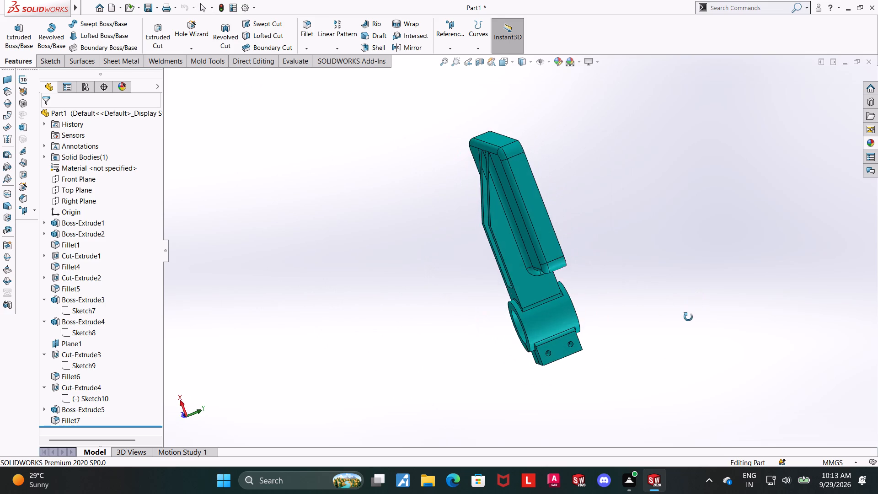
{"action": "middle_click_drag", "start_coordinate": [688, 317], "coordinate": [581, 344]}
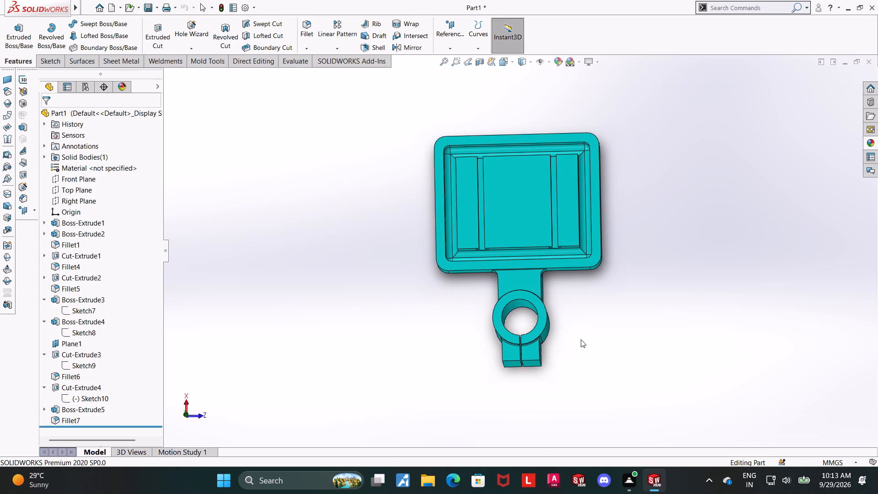
{"action": "middle_click_drag", "start_coordinate": [581, 300], "coordinate": [581, 315]}
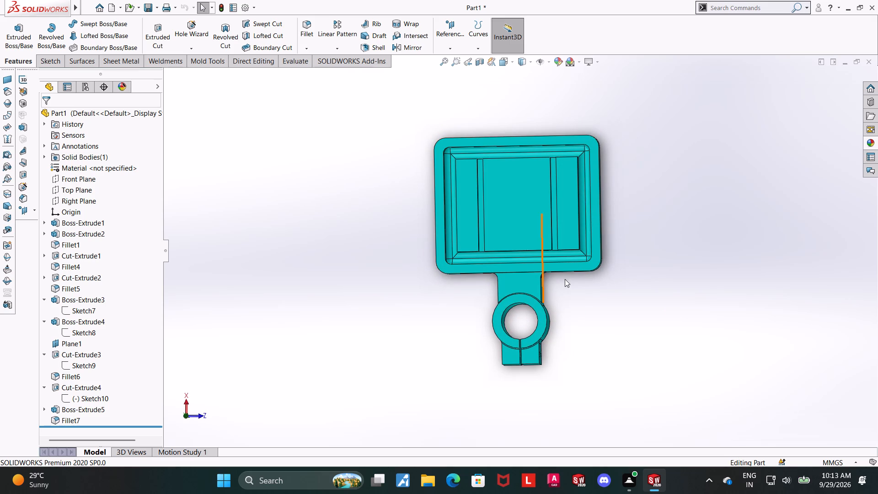
{"action": "middle_click", "coordinate": [568, 286]}
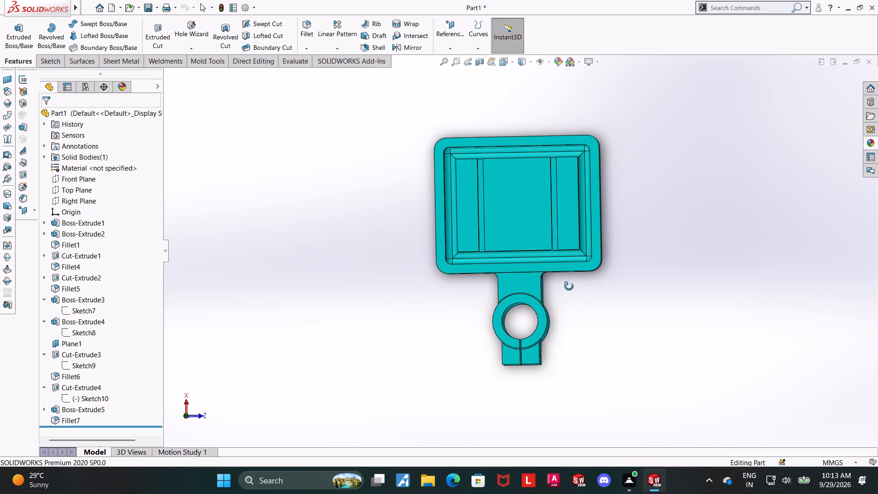
{"action": "middle_click_drag", "start_coordinate": [556, 279], "coordinate": [561, 279]}
{"action": "middle_click_drag", "start_coordinate": [560, 265], "coordinate": [565, 234]}
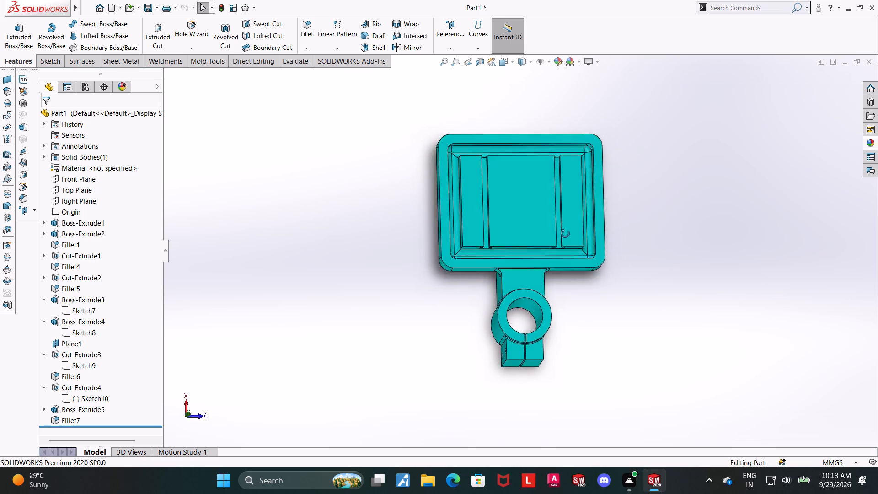
Examine the finished part from the side, from below and from the tray end, covering the tray, arm, clamp cylinder and lug.
{"action": "middle_click_drag", "start_coordinate": [565, 234], "coordinate": [484, 161]}
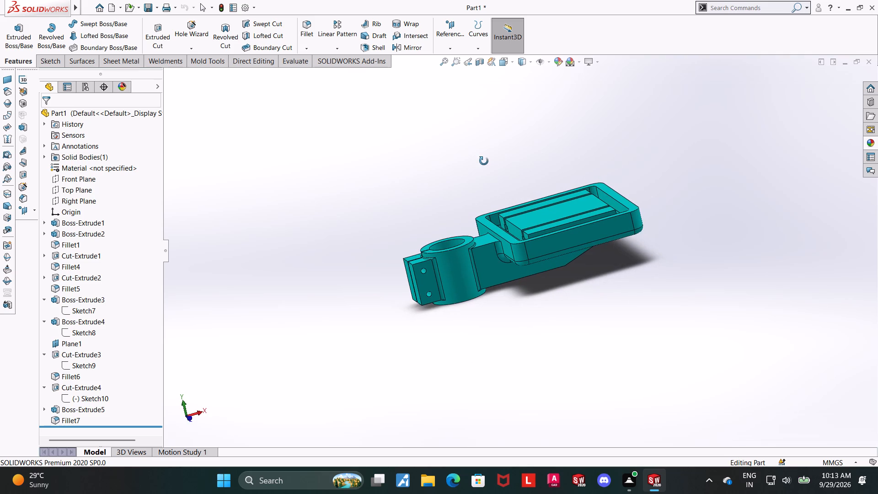
{"action": "middle_click_drag", "start_coordinate": [484, 161], "coordinate": [487, 161]}
{"action": "middle_click_drag", "start_coordinate": [489, 171], "coordinate": [475, 179]}
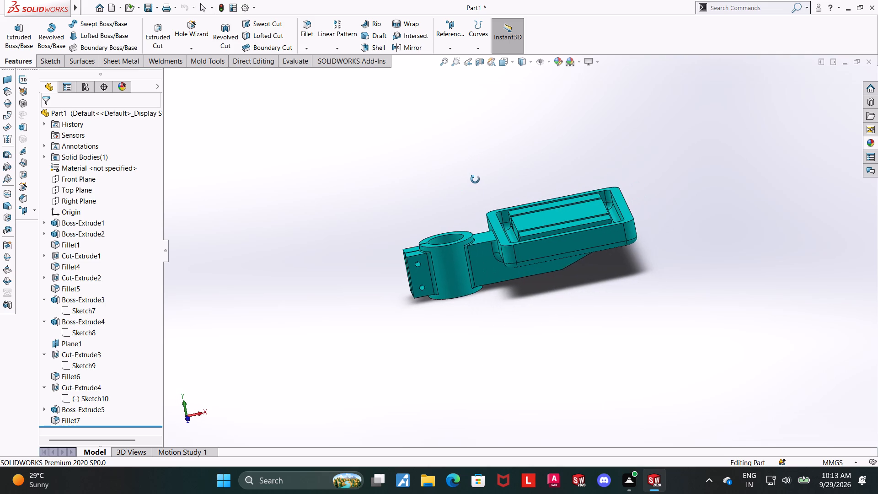
{"action": "middle_click_drag", "start_coordinate": [475, 179], "coordinate": [478, 181]}
{"action": "middle_click_drag", "start_coordinate": [514, 185], "coordinate": [512, 203]}
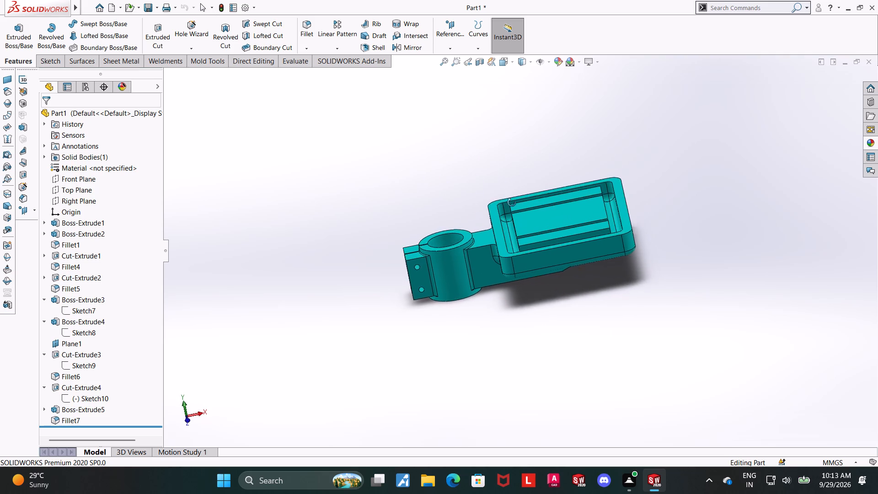
{"action": "middle_click_drag", "start_coordinate": [512, 203], "coordinate": [513, 161]}
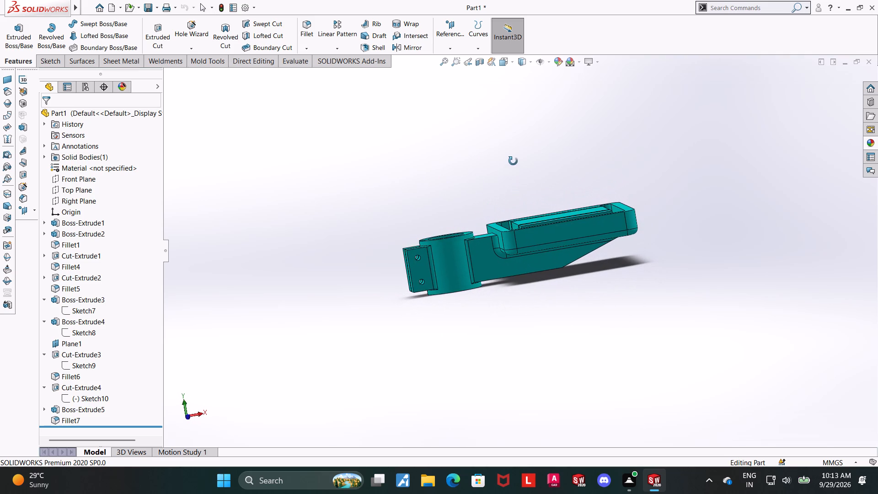
{"action": "middle_click_drag", "start_coordinate": [513, 161], "coordinate": [513, 161]}
{"action": "scroll", "coordinate": [524, 178], "scroll_direction": "up", "scroll_amount": 1}
{"action": "middle_click_drag", "start_coordinate": [524, 178], "coordinate": [520, 214]}
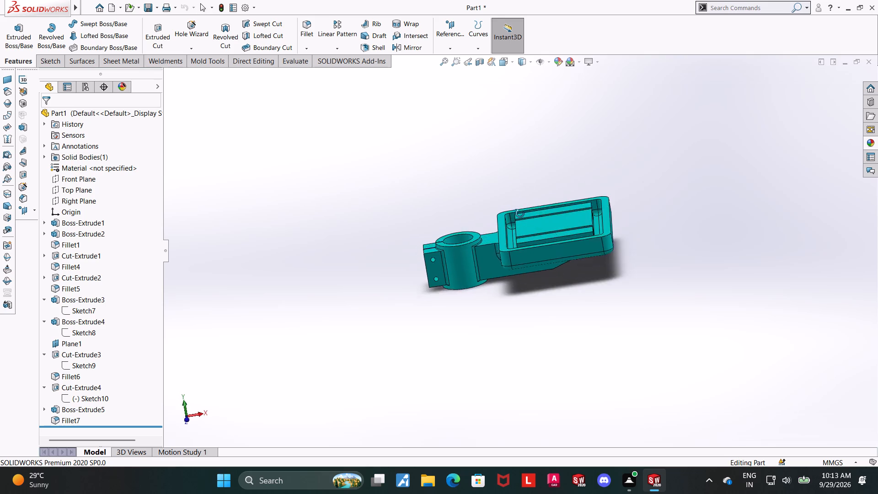
{"action": "middle_click_drag", "start_coordinate": [520, 214], "coordinate": [507, 152]}
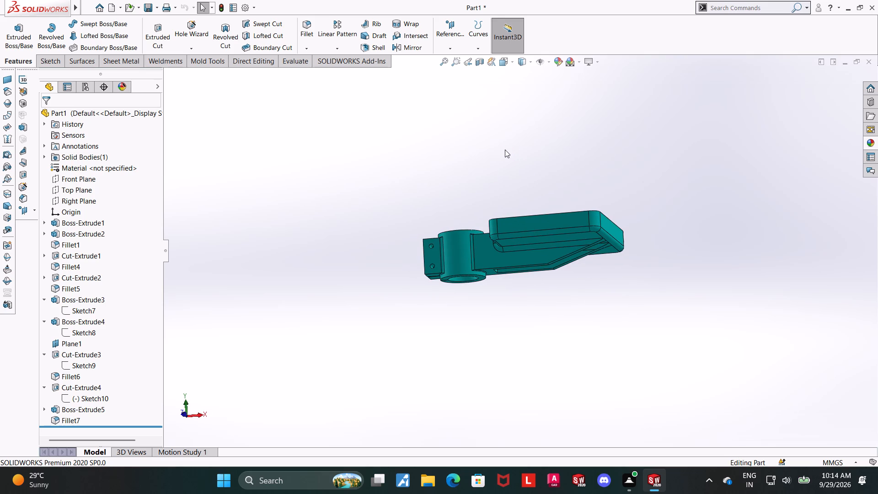
{"action": "middle_click_drag", "start_coordinate": [505, 151], "coordinate": [535, 153]}
{"action": "scroll", "coordinate": [561, 158], "scroll_direction": "down", "scroll_amount": 2}
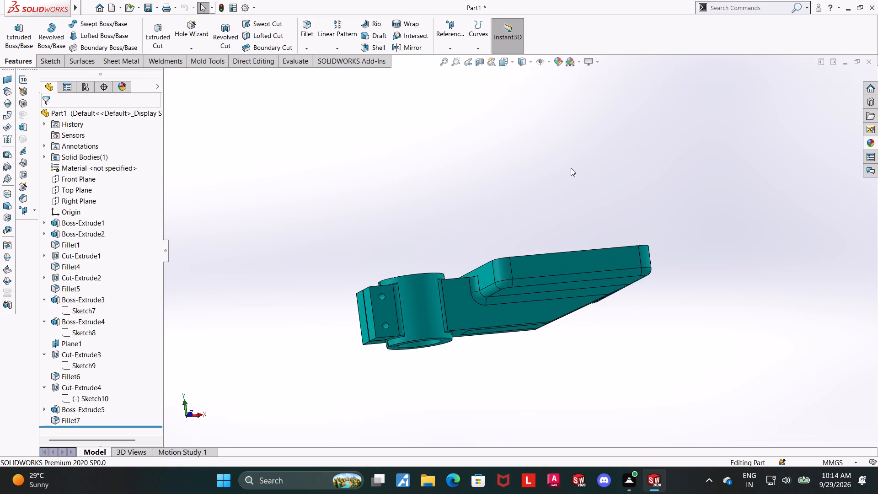
{"action": "middle_click_drag", "start_coordinate": [599, 184], "coordinate": [513, 239]}
{"action": "scroll", "coordinate": [519, 270], "scroll_direction": "up", "scroll_amount": 2}
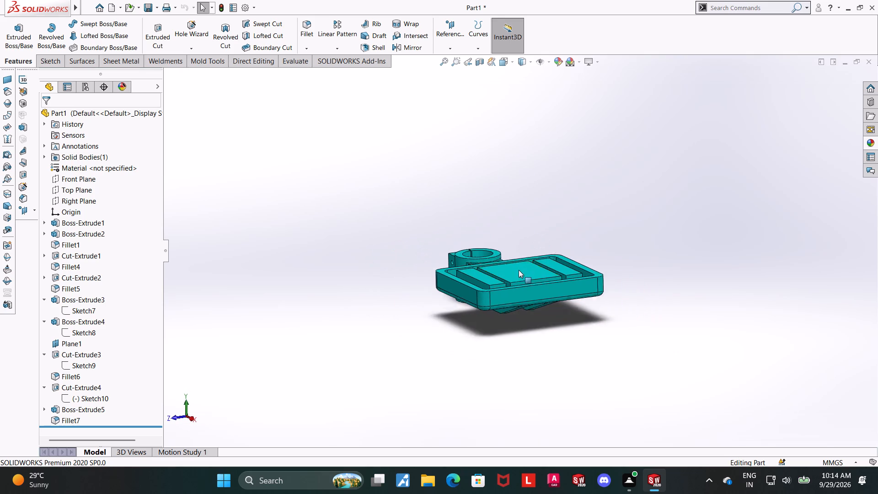
{"action": "scroll", "coordinate": [519, 270], "scroll_direction": "up", "scroll_amount": 1}
{"action": "middle_click_drag", "start_coordinate": [509, 279], "coordinate": [582, 279]}
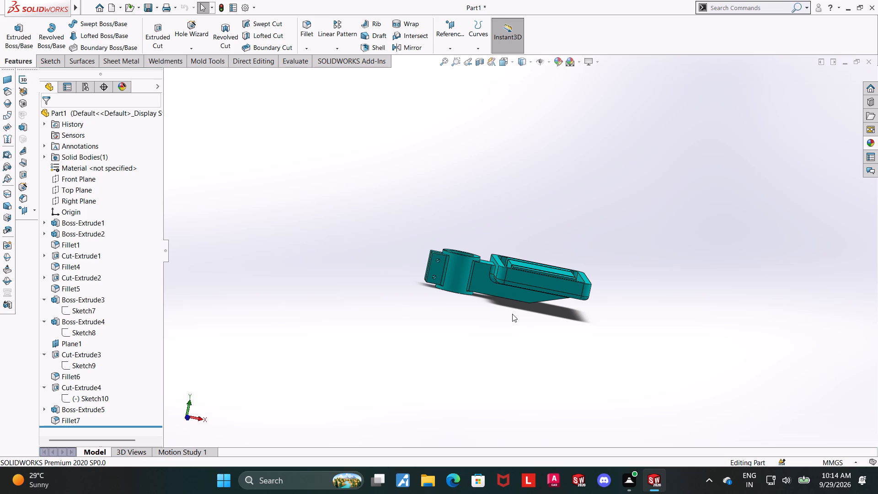
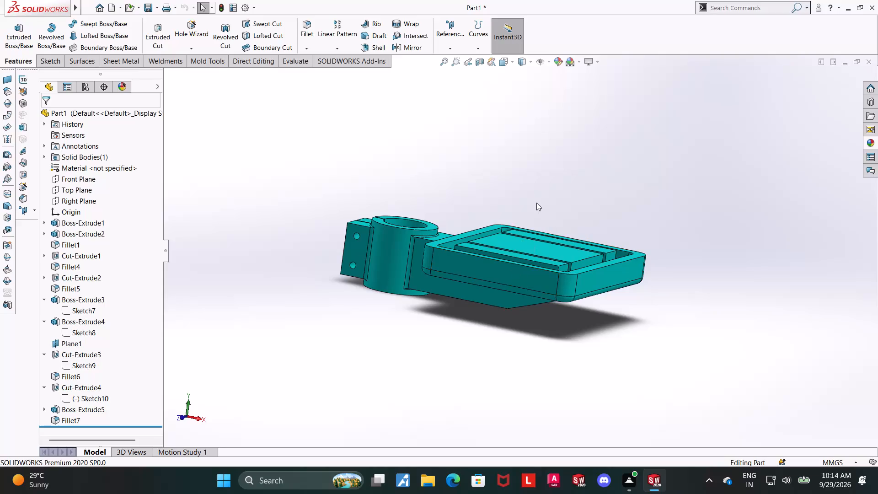
Save the part as Drill Table in the Downloads folder, in SOLIDWORKS Part format.
{"action": "key", "text": "ctrl+7"}
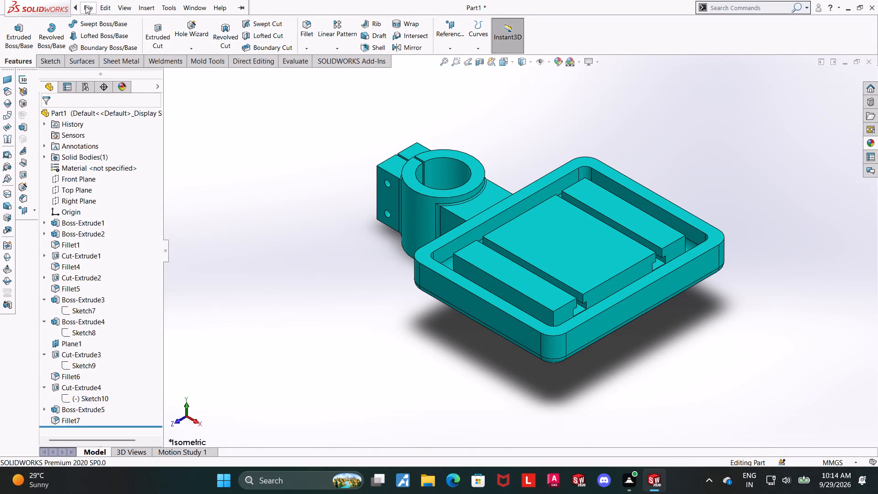
{"action": "left_click", "coordinate": [131, 125]}
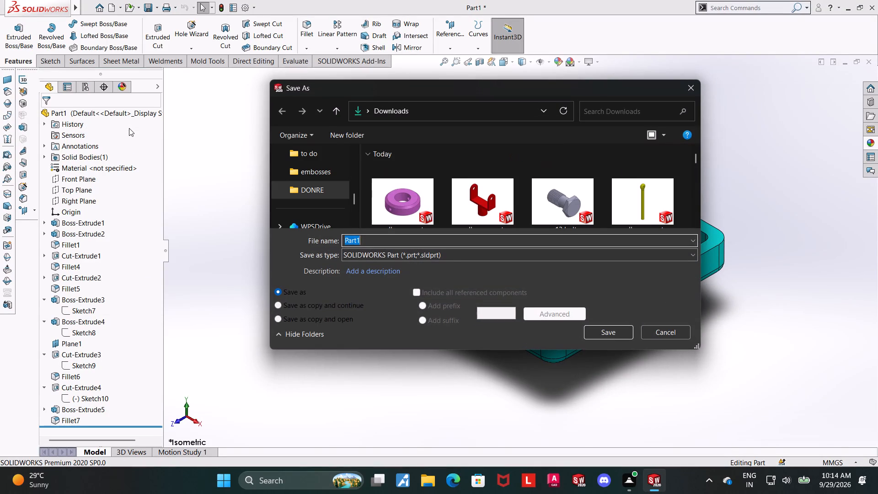
{"action": "key", "text": "BackSpace"}
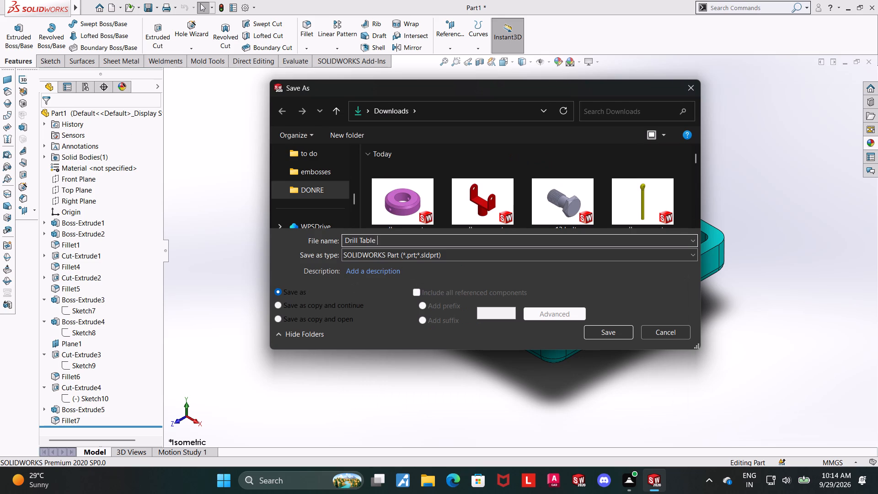
{"action": "left_click", "coordinate": [624, 334]}
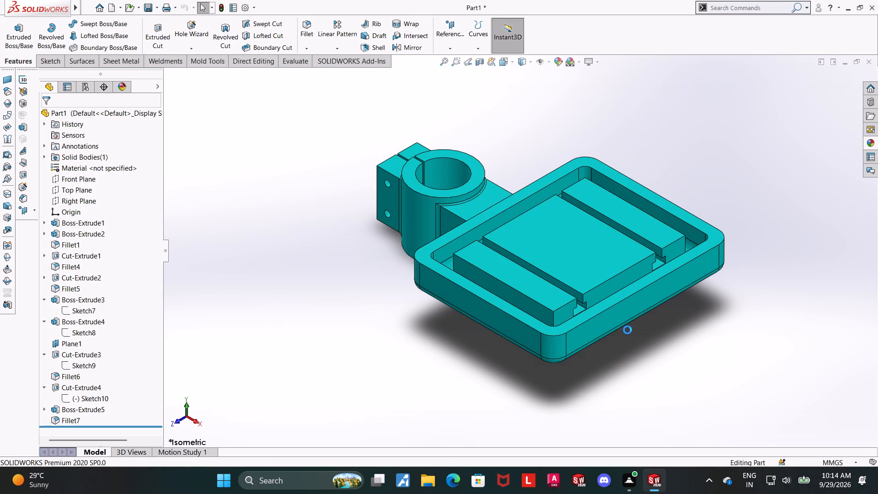
Save the Drill Table part again under the same name in Downloads, choosing another file type.
{"action": "left_click", "coordinate": [155, 12]}
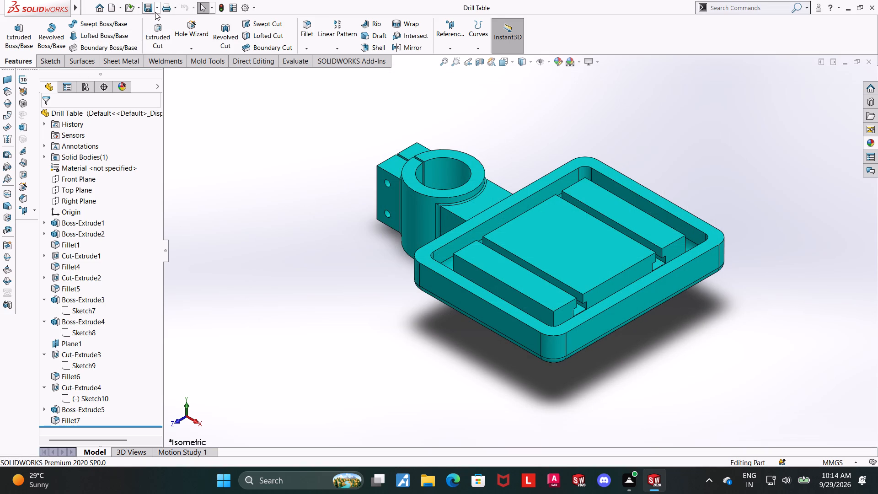
{"action": "left_click", "coordinate": [179, 34]}
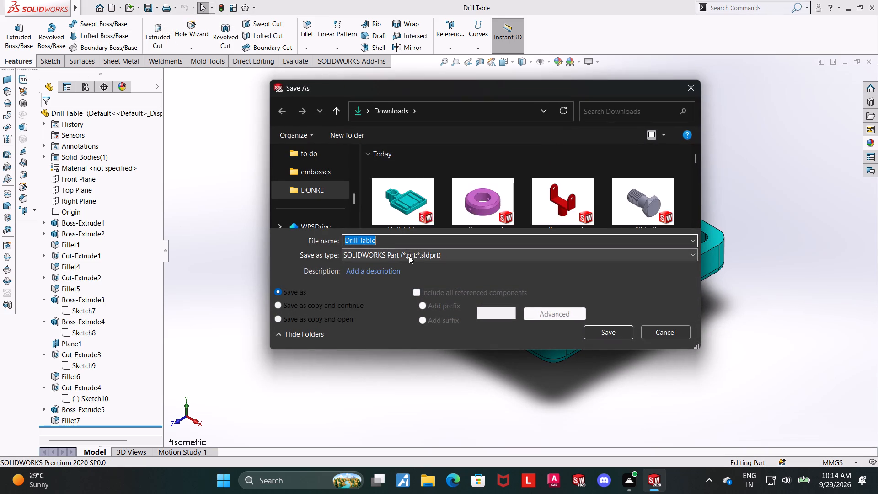
{"action": "left_click", "coordinate": [409, 256]}
{"action": "left_click", "coordinate": [446, 70]}
{"action": "left_click", "coordinate": [613, 355]}
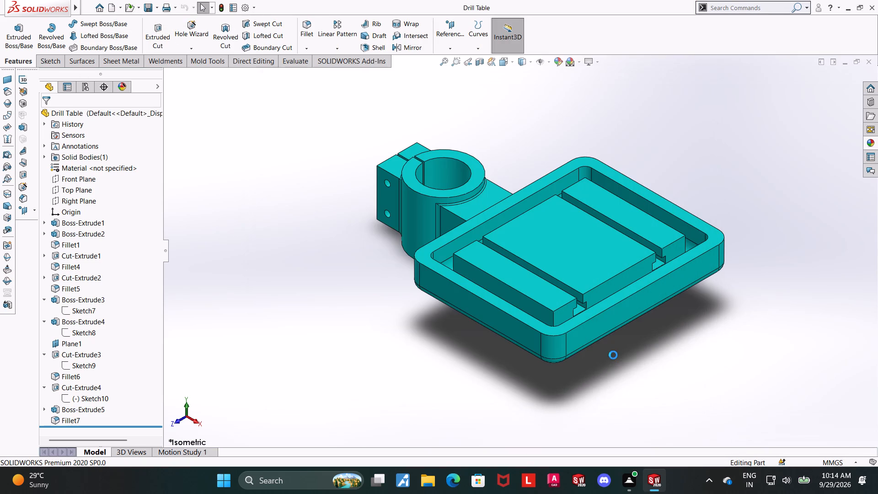